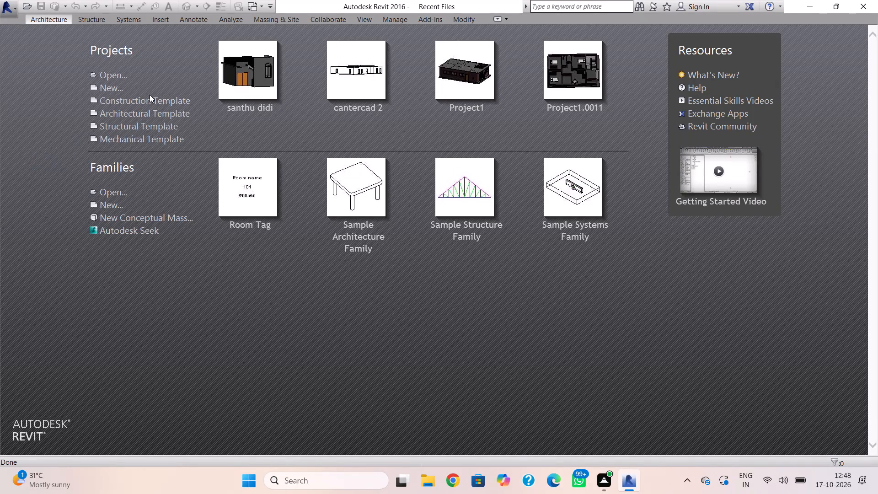
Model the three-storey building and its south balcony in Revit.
Start a new project from the Projects section of the start page.
{"action": "left_click", "coordinate": [112, 83]}
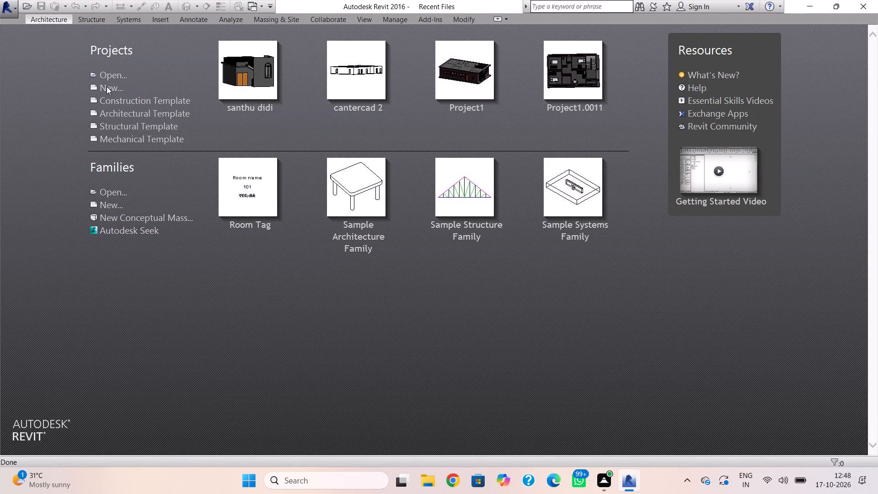
{"action": "left_click", "coordinate": [108, 83]}
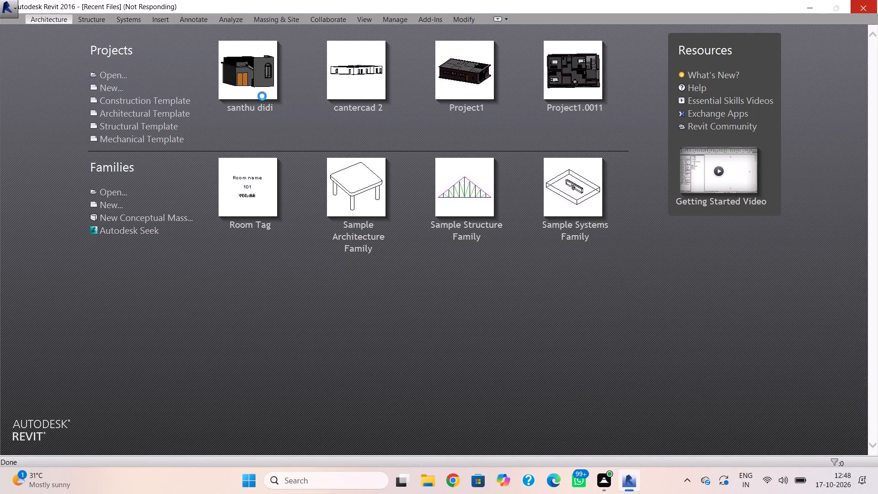
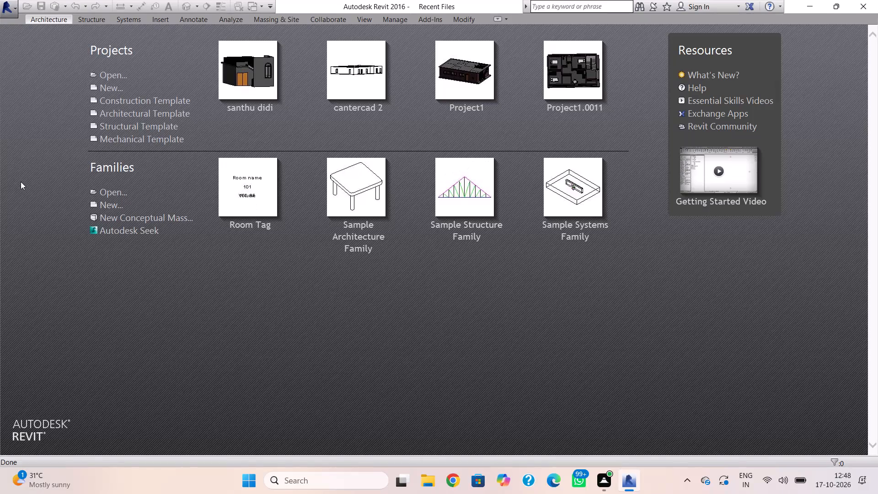
Create a new project based on the Architectural Template.
{"action": "left_click", "coordinate": [92, 86]}
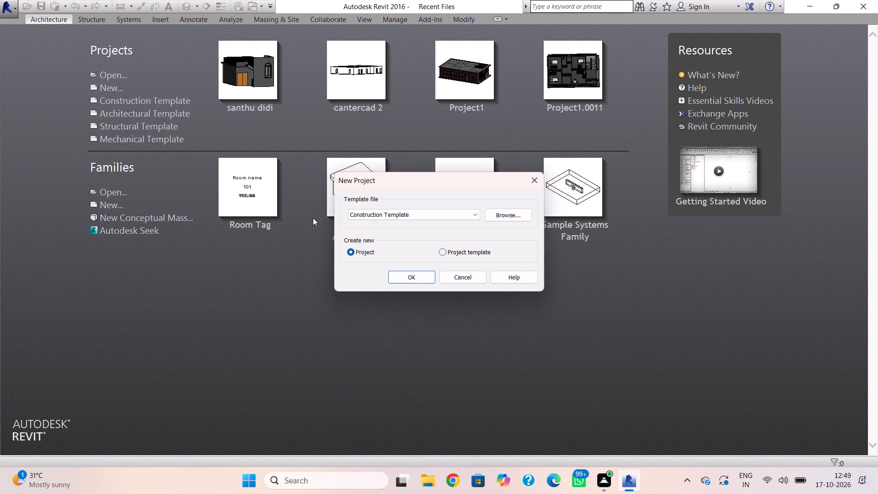
{"action": "left_click", "coordinate": [393, 217]}
{"action": "left_click", "coordinate": [398, 236]}
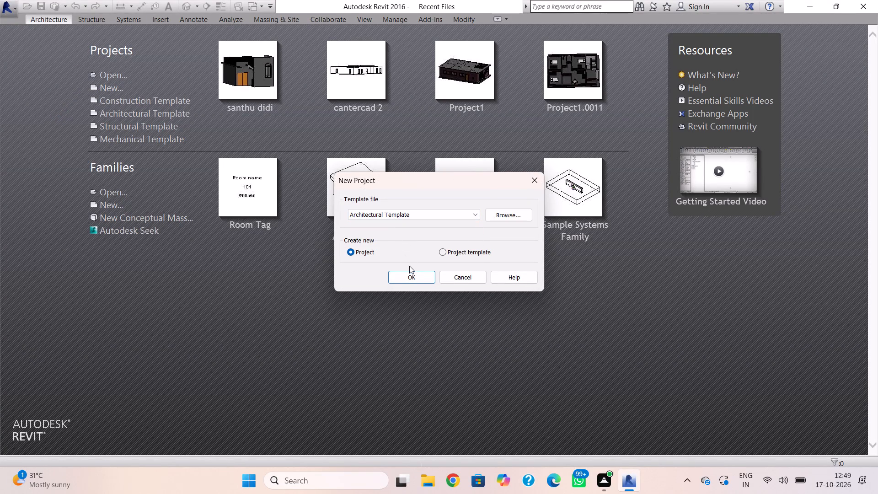
{"action": "left_click", "coordinate": [417, 274]}
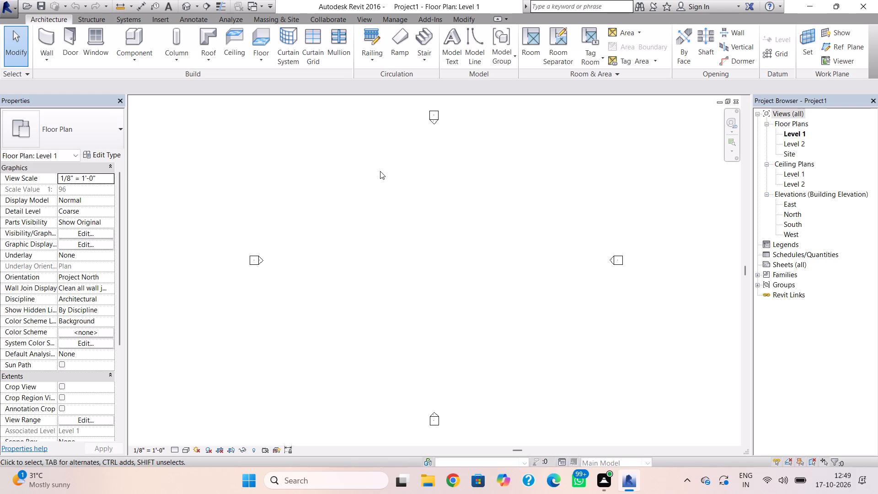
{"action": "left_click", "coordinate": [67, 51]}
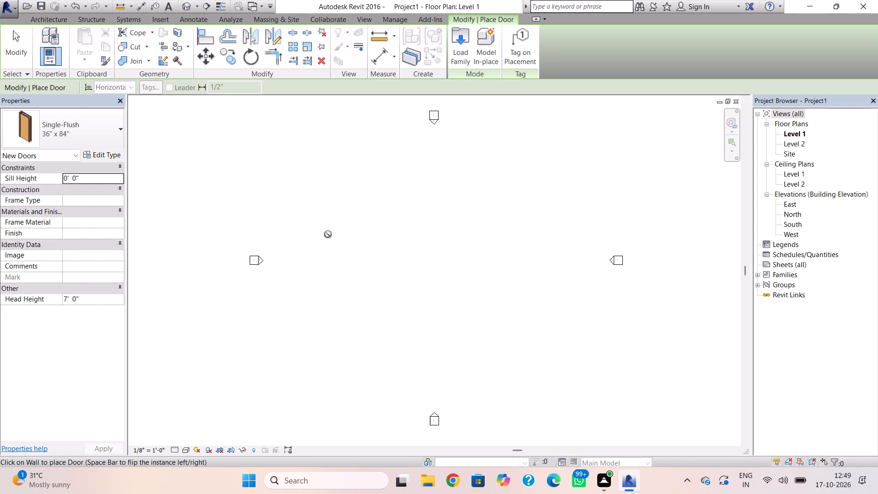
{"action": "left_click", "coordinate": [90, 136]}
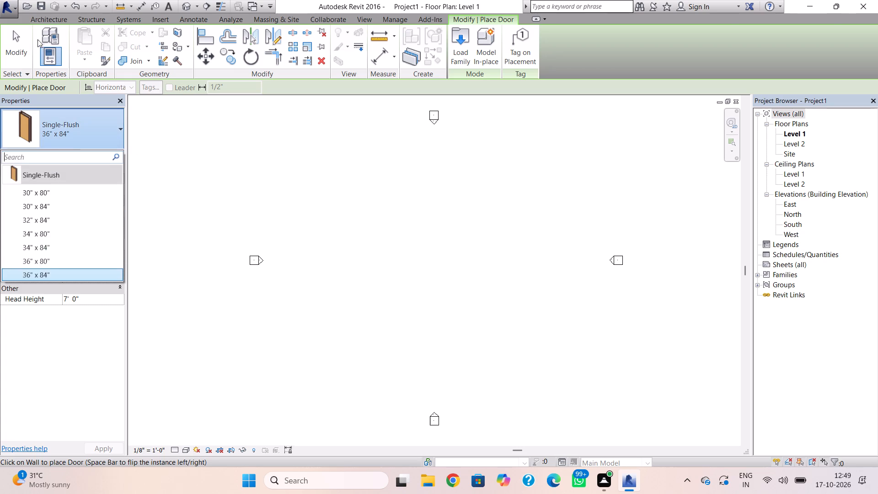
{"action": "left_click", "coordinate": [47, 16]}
Start the Wall tool and set the structure layer thickness of the Generic - 8" basic wall type to 9".
{"action": "left_click", "coordinate": [54, 37]}
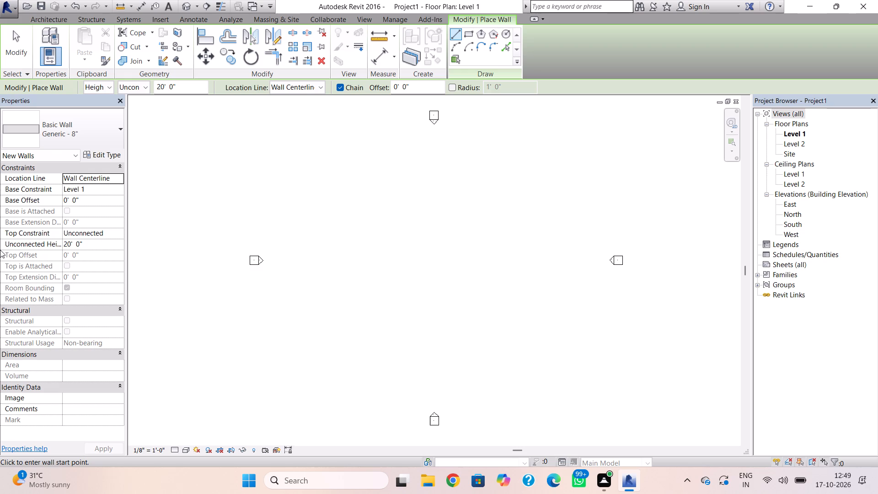
{"action": "left_click", "coordinate": [91, 130]}
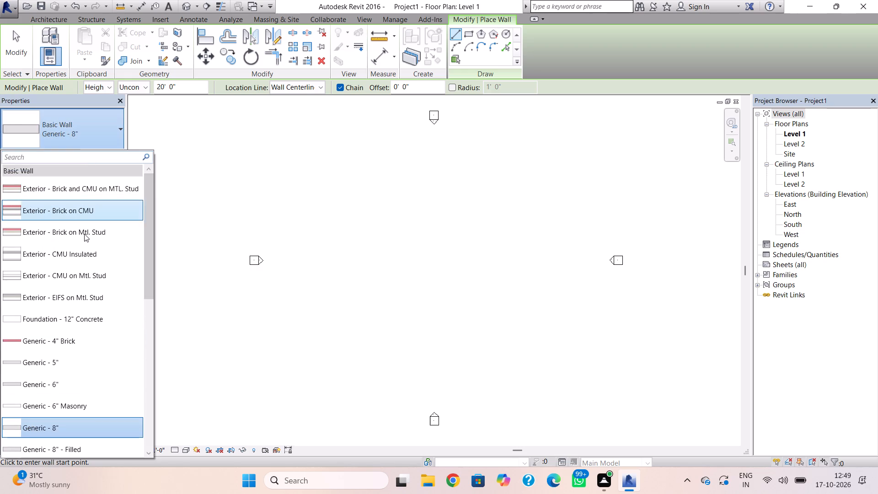
{"action": "left_click", "coordinate": [123, 139]}
{"action": "left_click", "coordinate": [112, 149]}
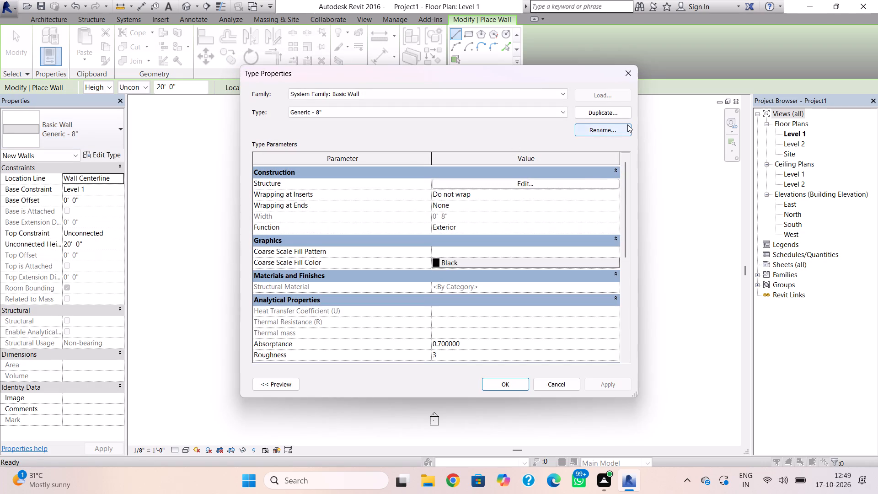
{"action": "left_click", "coordinate": [578, 182]}
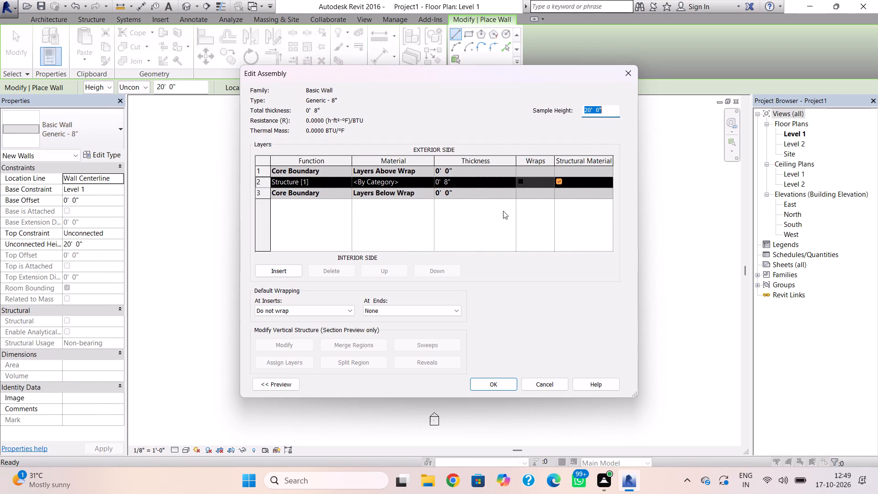
{"action": "left_click", "coordinate": [492, 179]}
{"action": "type", "text": "9\""}
{"action": "key", "text": "Return"}
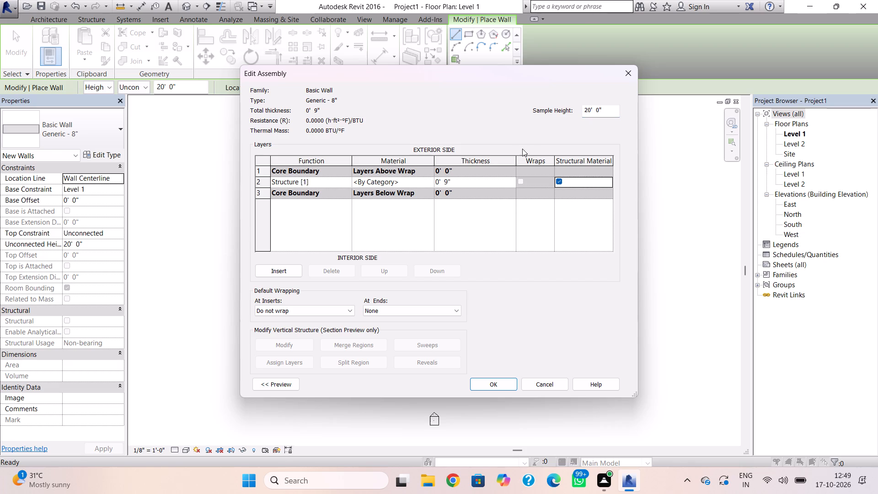
{"action": "left_click", "coordinate": [493, 386]}
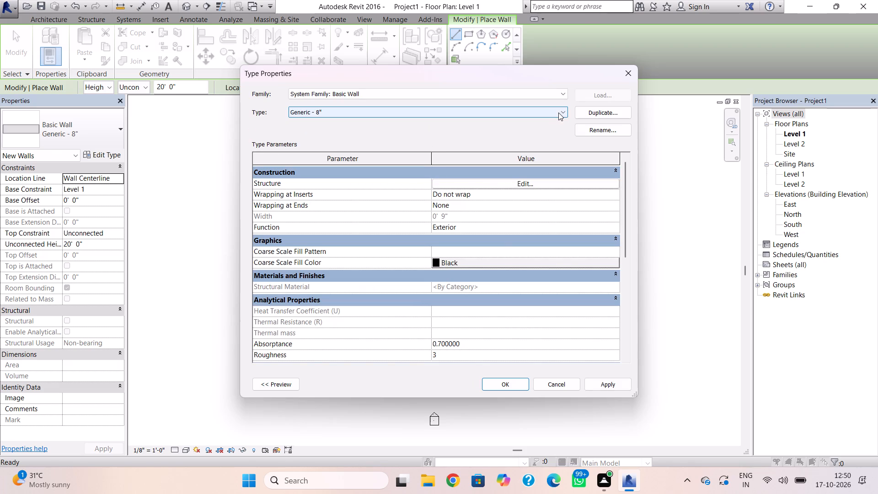
Duplicate the basic wall type under the name Generic - 9" and make it current for new walls.
{"action": "left_click", "coordinate": [585, 111]}
{"action": "left_click", "coordinate": [467, 228]}
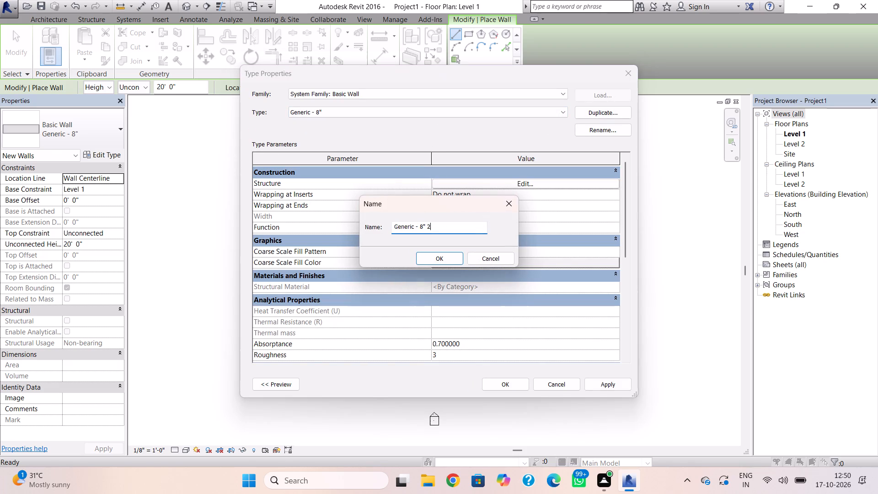
{"action": "key", "text": "BackSpace"}
{"action": "key", "text": "BackSpace"}
{"action": "key", "text": "BackSpace"}
{"action": "key", "text": "BackSpace"}
{"action": "type", "text": "9\""}
{"action": "key", "text": "Return"}
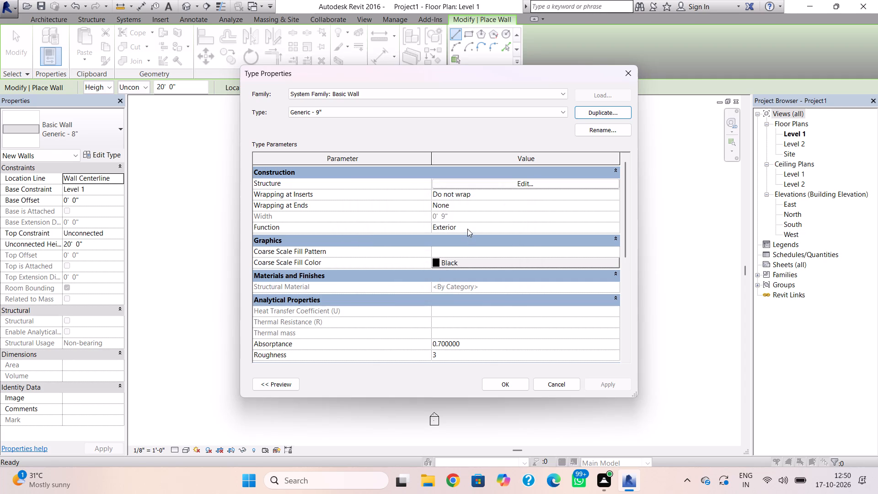
{"action": "left_click", "coordinate": [496, 389]}
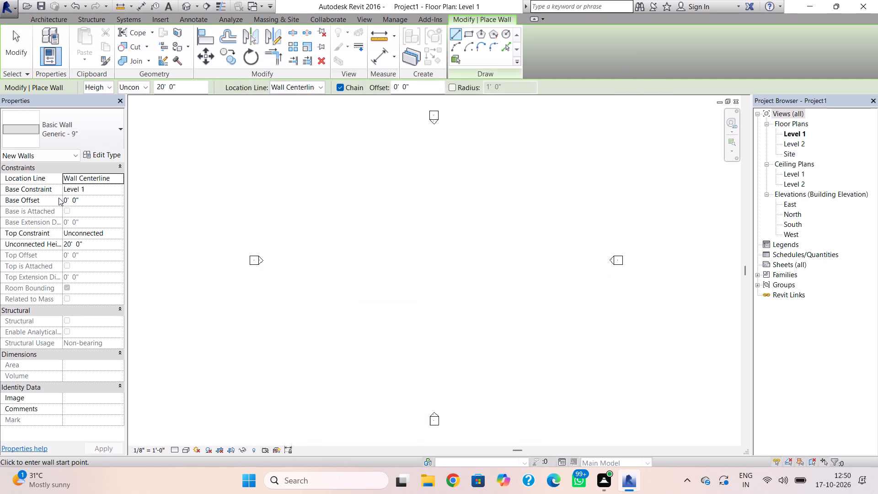
Draw a rectangle of Generic - 9" walls about 16' wide by 20' long between the elevation markers on Level 1.
{"action": "double_click", "coordinate": [85, 143]}
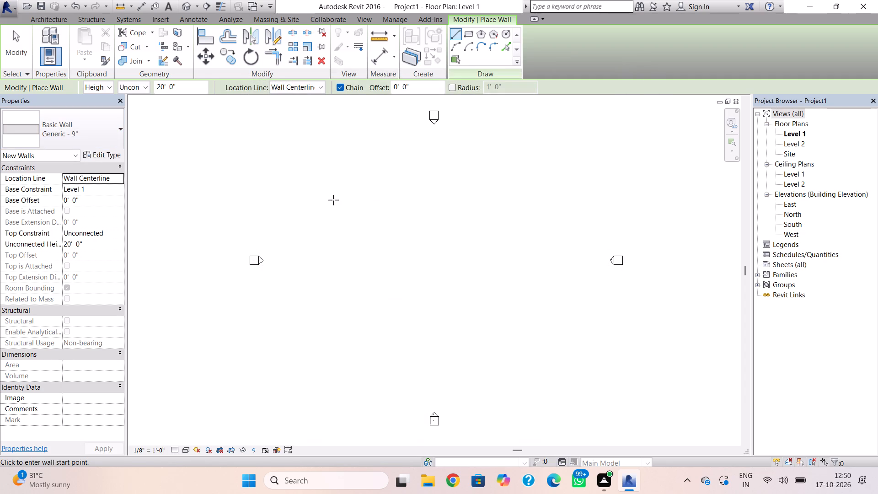
{"action": "left_click", "coordinate": [331, 191]}
{"action": "key", "text": "Escape"}
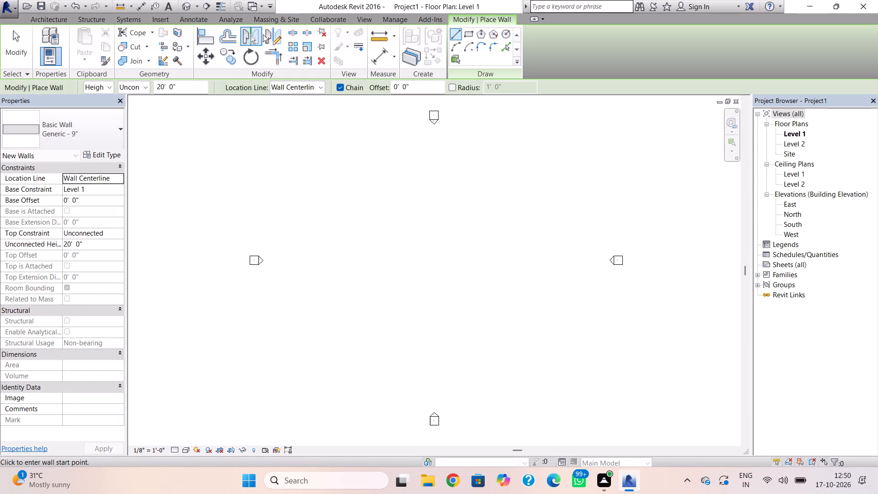
{"action": "left_click", "coordinate": [469, 33]}
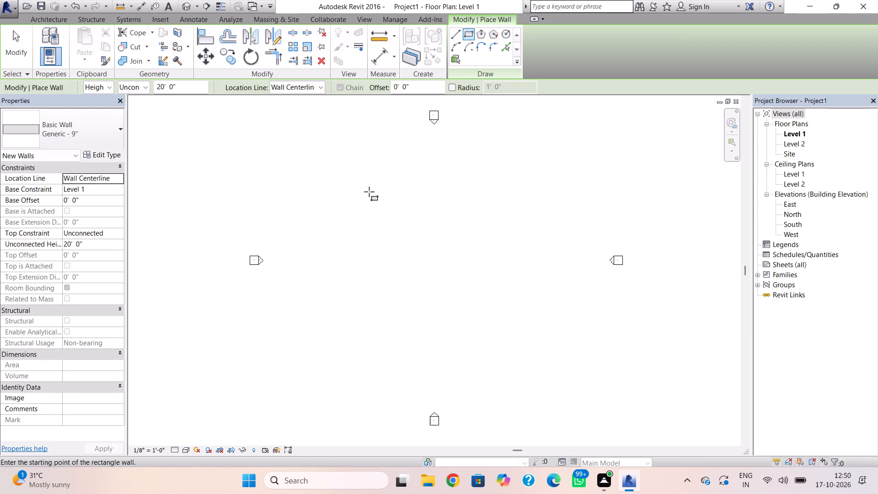
{"action": "left_click", "coordinate": [353, 198]}
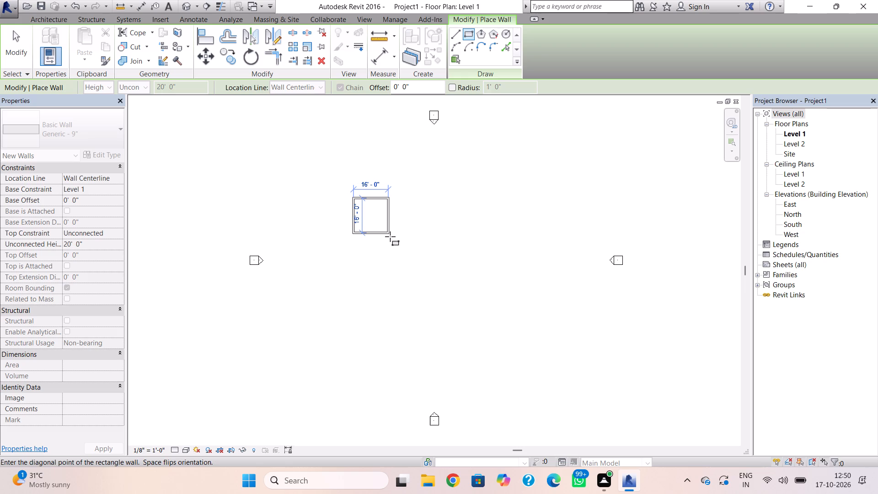
{"action": "left_click", "coordinate": [390, 239]}
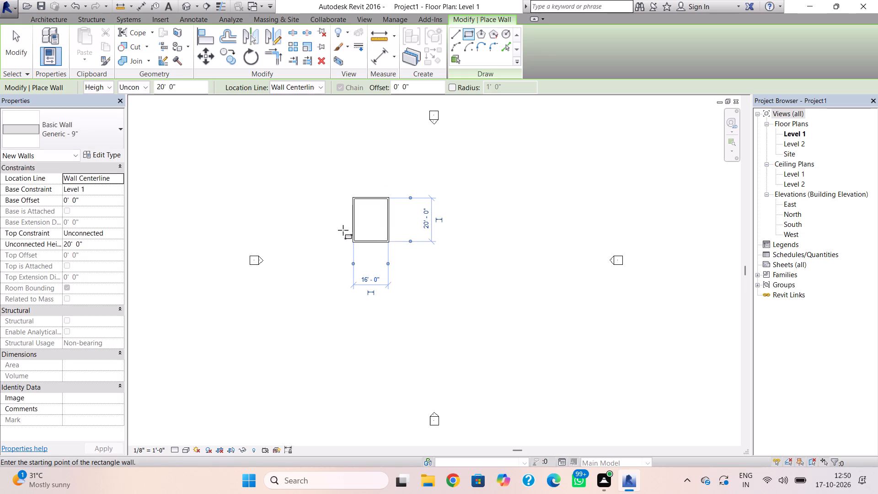
{"action": "key", "text": "Escape"}
{"action": "key", "text": "Escape"}
Set the unconnected height of all four rectangle walls to 12'.
{"action": "left_click_drag", "start_coordinate": [453, 184], "coordinate": [370, 241]}
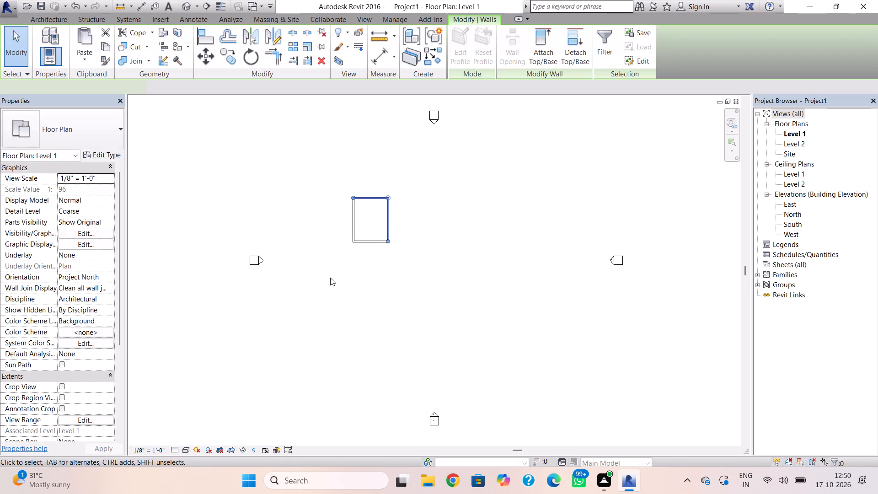
{"action": "left_click", "coordinate": [430, 185]}
{"action": "left_click", "coordinate": [427, 187]}
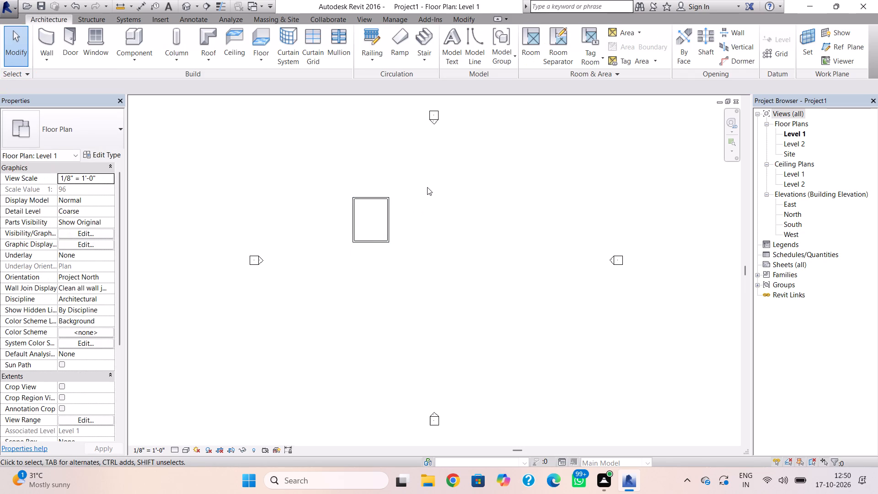
{"action": "left_click_drag", "start_coordinate": [442, 195], "coordinate": [333, 278]}
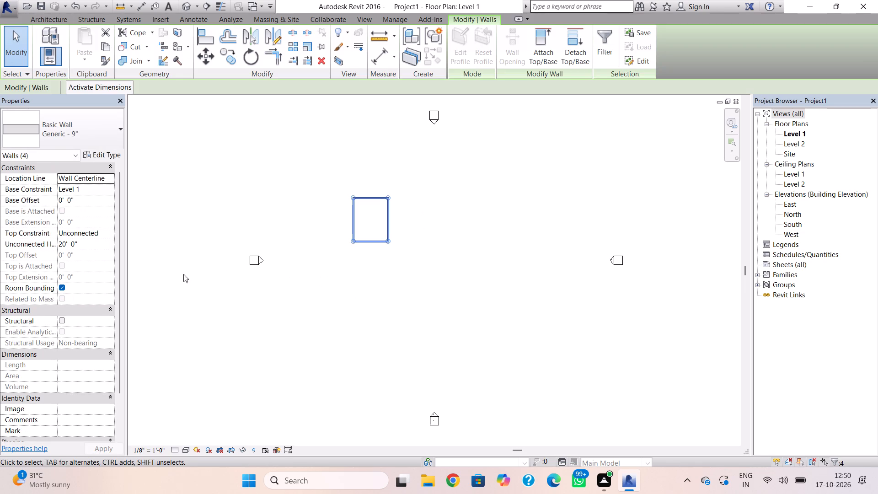
{"action": "left_click", "coordinate": [92, 244]}
{"action": "left_click_drag", "start_coordinate": [92, 244], "coordinate": [81, 247]}
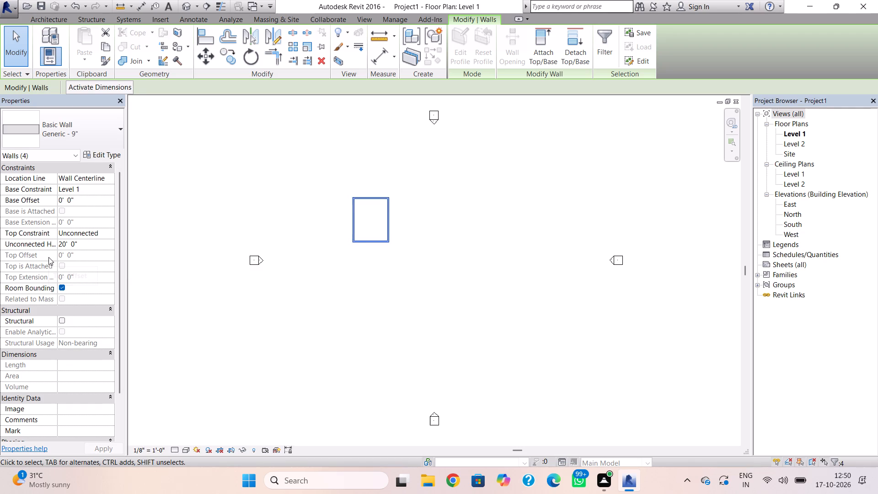
{"action": "left_click", "coordinate": [85, 246]}
{"action": "left_click_drag", "start_coordinate": [85, 245], "coordinate": [51, 256]}
{"action": "key", "text": "2"}
{"action": "key", "text": "BackSpace"}
{"action": "type", "text": "12'"}
{"action": "key", "text": "Return"}
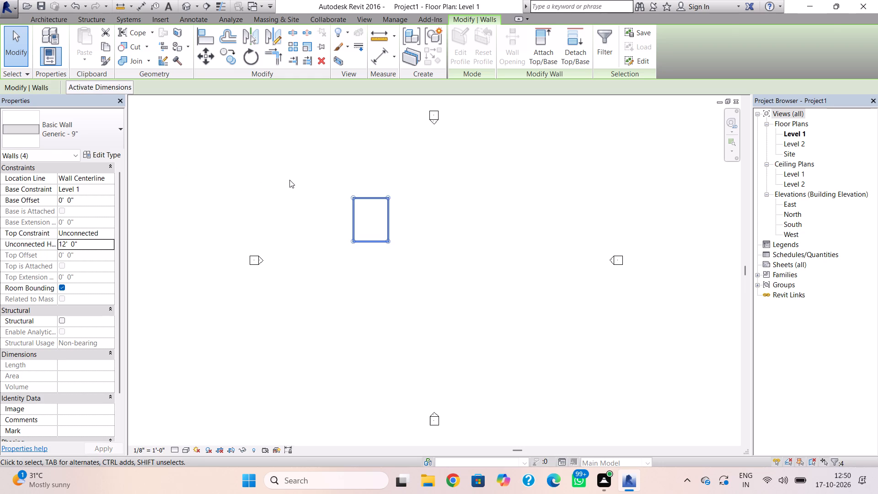
{"action": "key", "text": "Escape"}
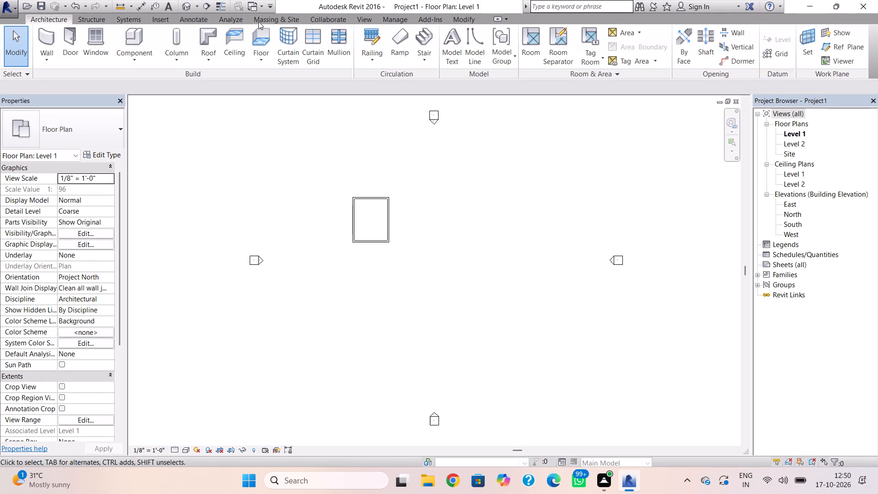
Examine the four-wall enclosure from several angles in the default 3D view.
{"action": "left_click", "coordinate": [189, 6]}
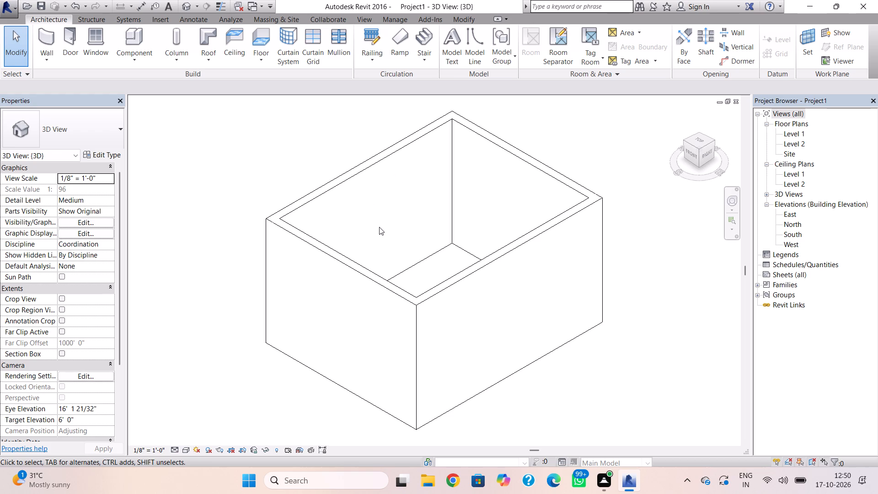
{"action": "right_click_drag", "start_coordinate": [368, 236], "coordinate": [455, 129], "text": "shift"}
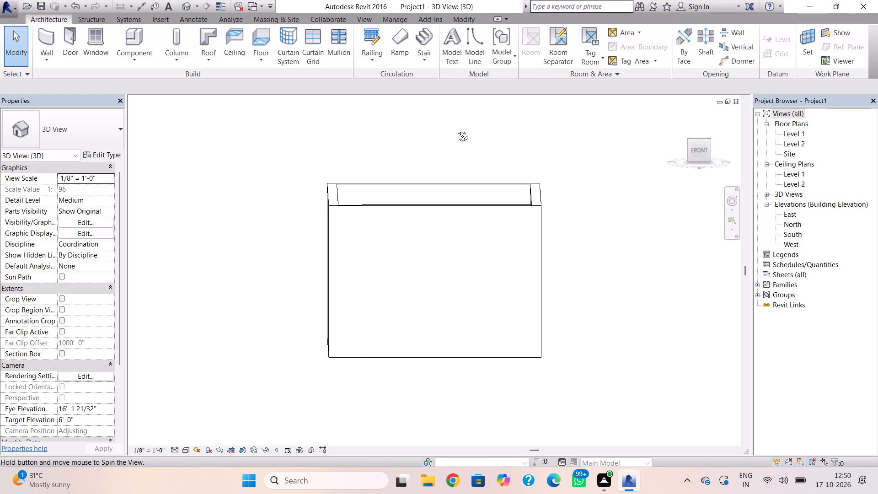
{"action": "right_click_drag", "start_coordinate": [455, 129], "coordinate": [455, 126], "text": "shift"}
{"action": "right_click", "coordinate": [455, 127], "text": "shift"}
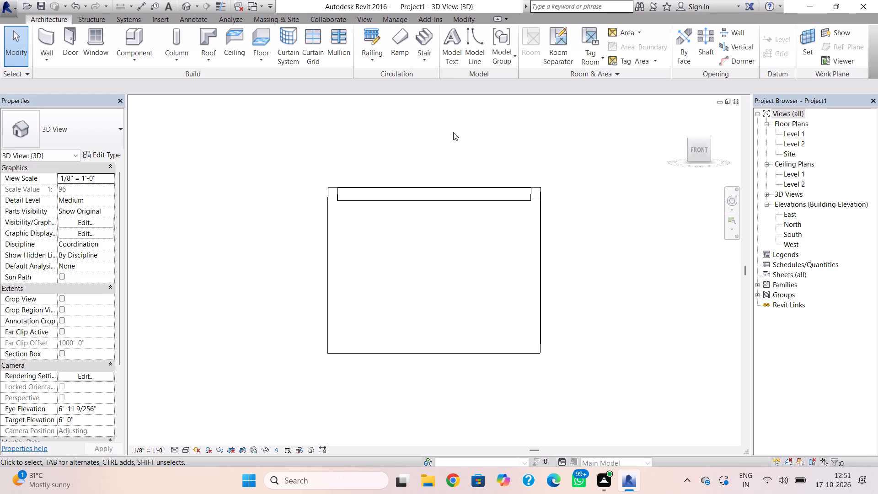
{"action": "right_click_drag", "start_coordinate": [445, 305], "coordinate": [436, 334], "text": "shift"}
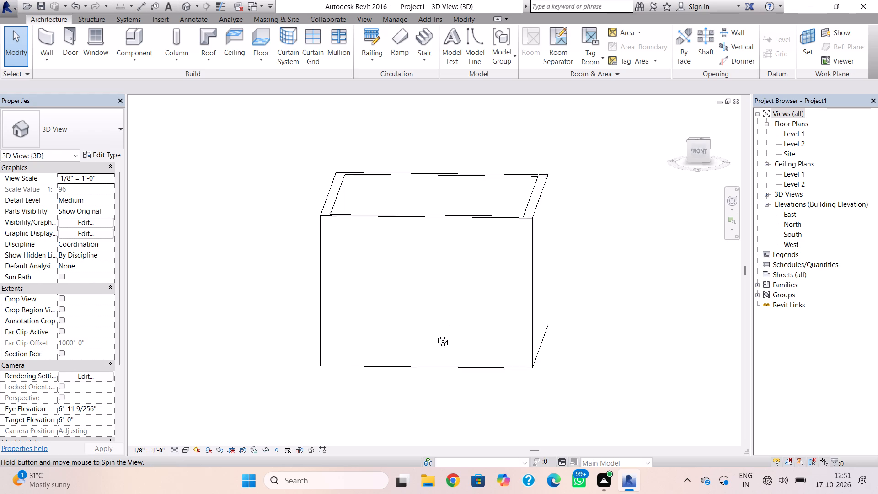
{"action": "right_click_drag", "start_coordinate": [436, 334], "coordinate": [417, 367], "text": "shift"}
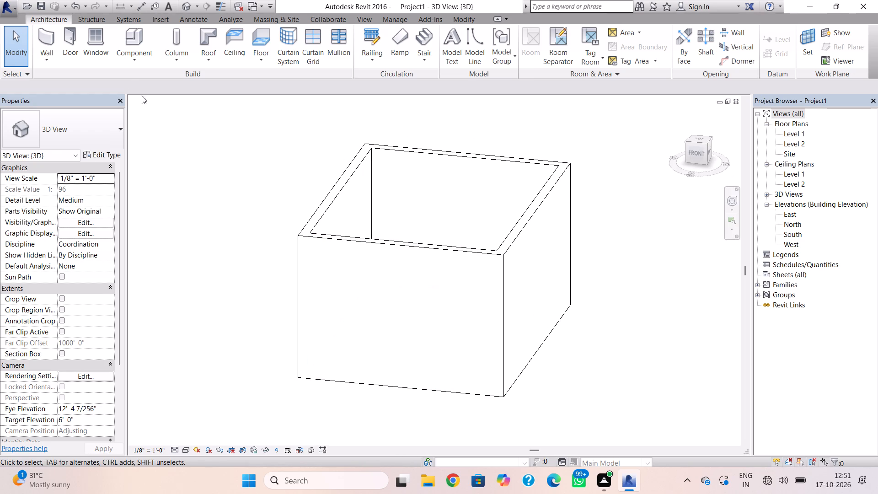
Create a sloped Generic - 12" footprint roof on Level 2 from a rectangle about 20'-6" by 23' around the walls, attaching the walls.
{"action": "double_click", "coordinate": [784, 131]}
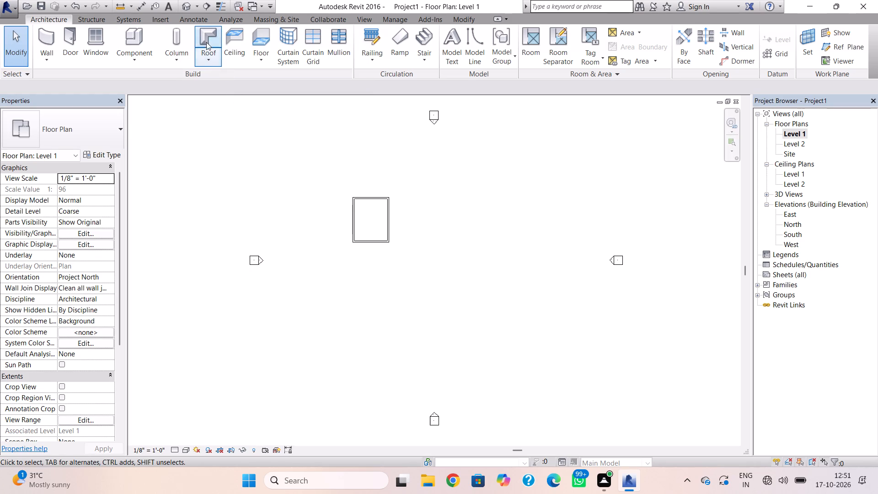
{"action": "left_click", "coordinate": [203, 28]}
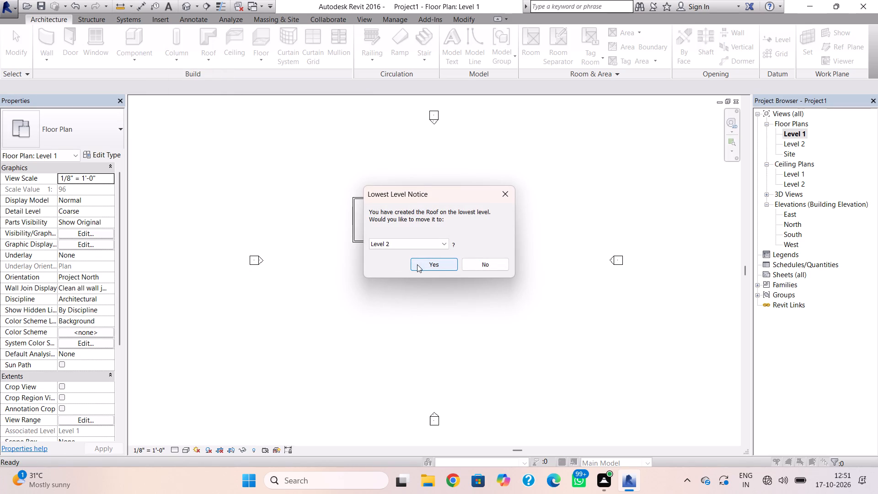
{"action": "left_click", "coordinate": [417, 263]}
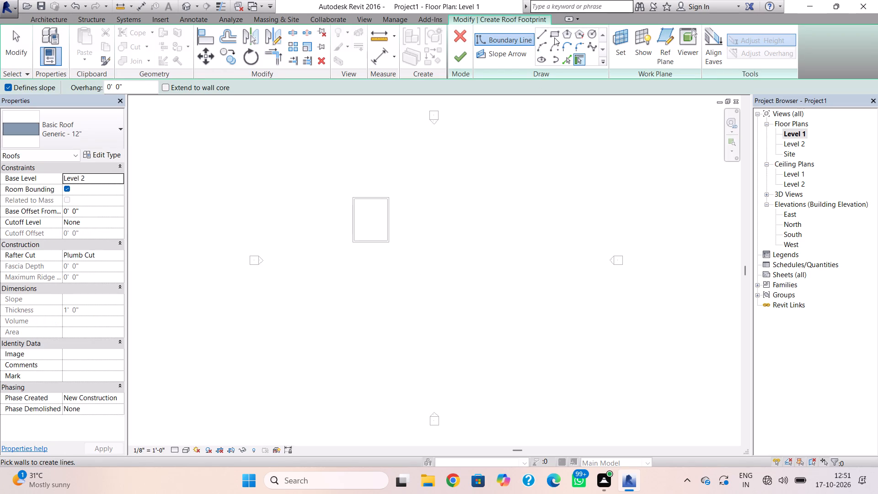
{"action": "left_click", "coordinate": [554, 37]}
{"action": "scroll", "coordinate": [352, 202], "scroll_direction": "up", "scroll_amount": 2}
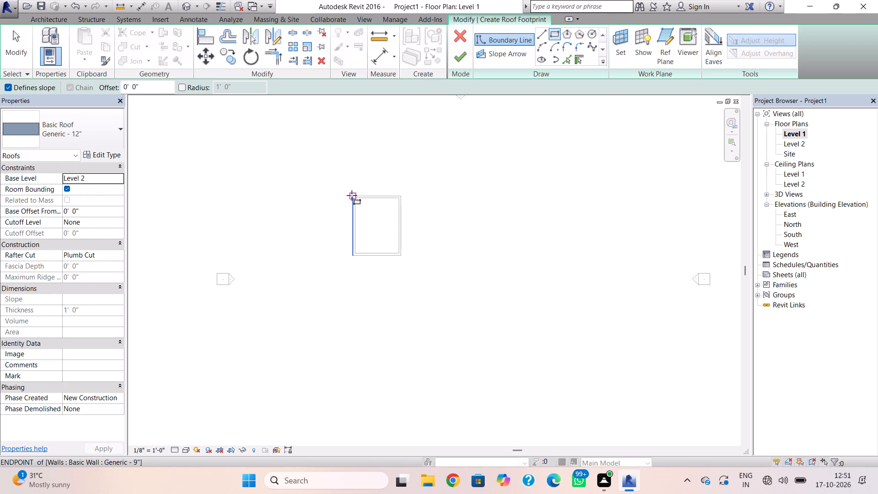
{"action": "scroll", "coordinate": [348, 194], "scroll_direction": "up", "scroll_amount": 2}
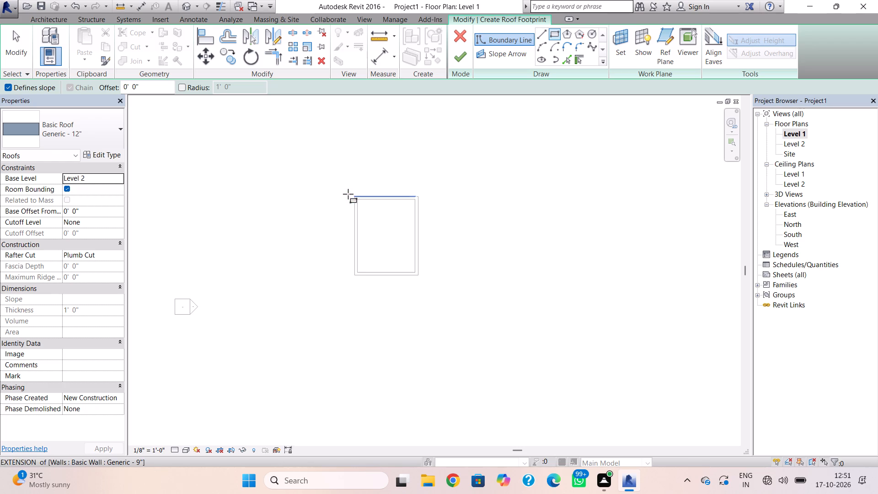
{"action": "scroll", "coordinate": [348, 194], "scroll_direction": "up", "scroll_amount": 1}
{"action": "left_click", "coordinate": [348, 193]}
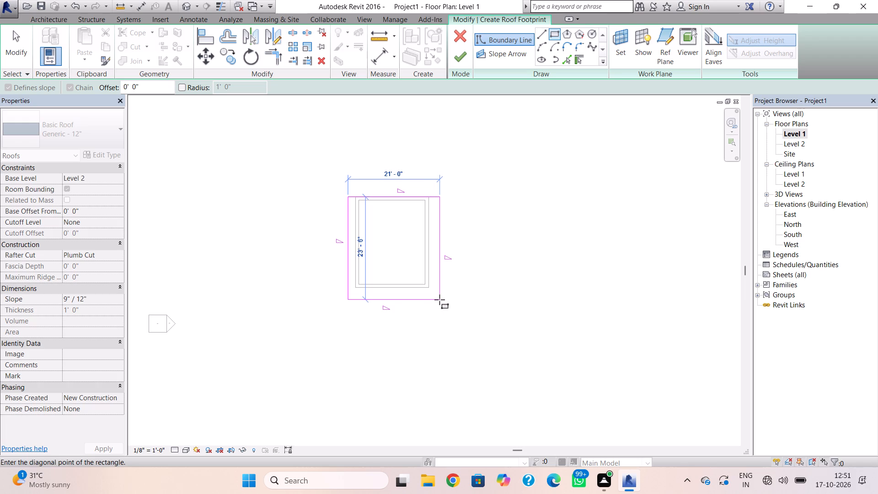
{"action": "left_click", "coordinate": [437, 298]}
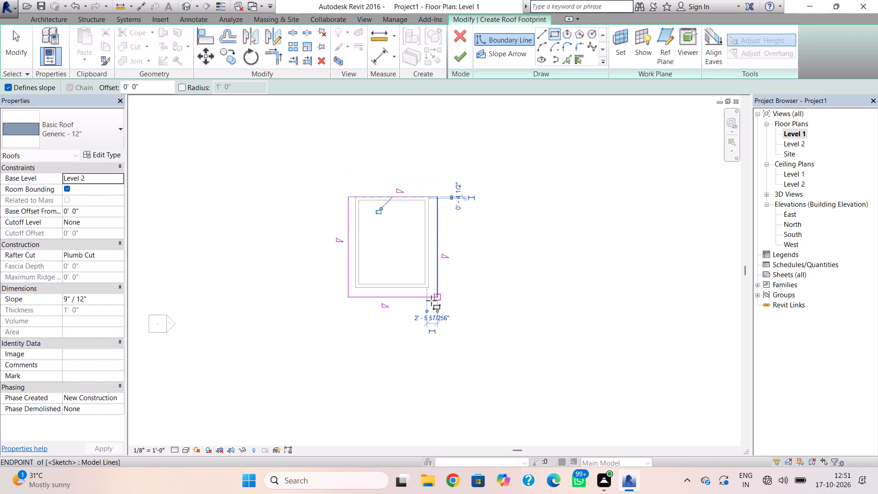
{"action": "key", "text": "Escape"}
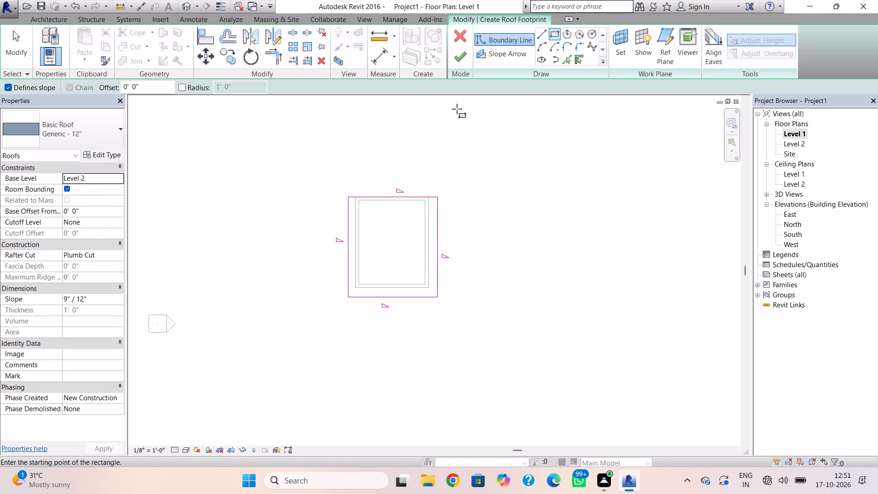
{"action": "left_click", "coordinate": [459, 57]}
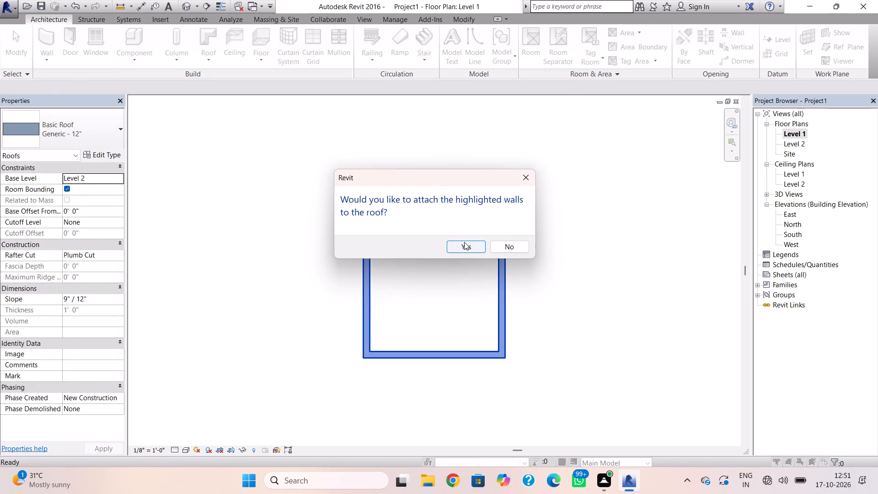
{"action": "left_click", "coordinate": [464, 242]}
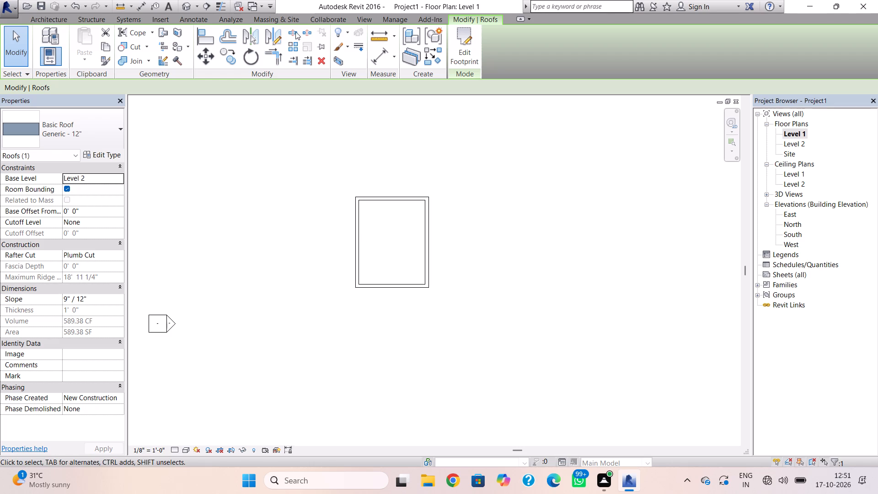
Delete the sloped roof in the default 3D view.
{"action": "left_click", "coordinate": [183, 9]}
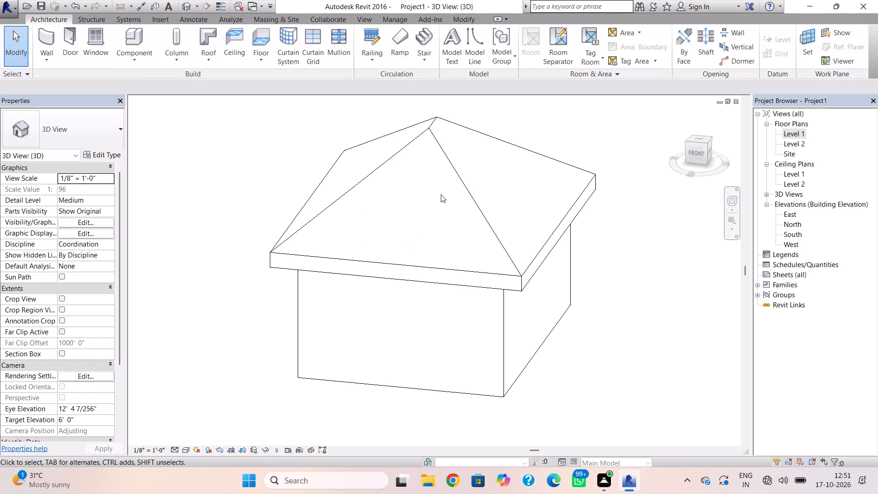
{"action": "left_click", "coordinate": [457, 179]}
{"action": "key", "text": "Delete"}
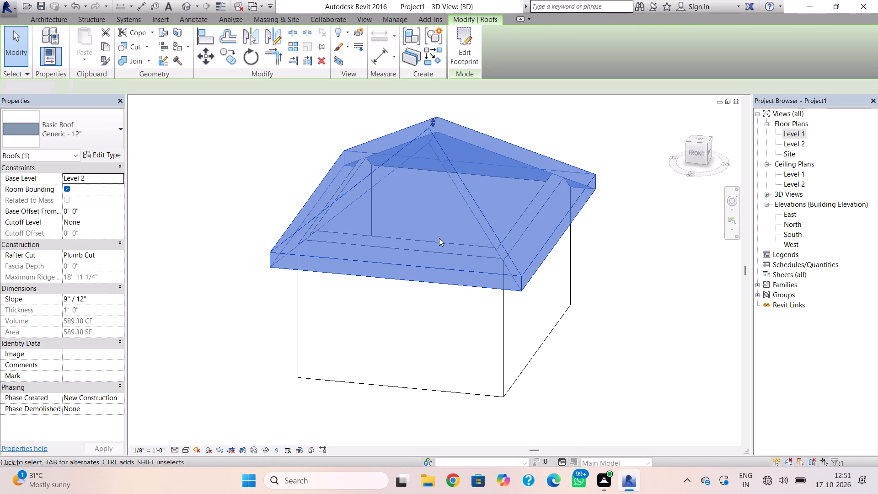
Create a Level 2 footprint roof without defined slope from a rectangle about 20'-6" by 26' around the walls, attaching the walls.
{"action": "double_click", "coordinate": [796, 130]}
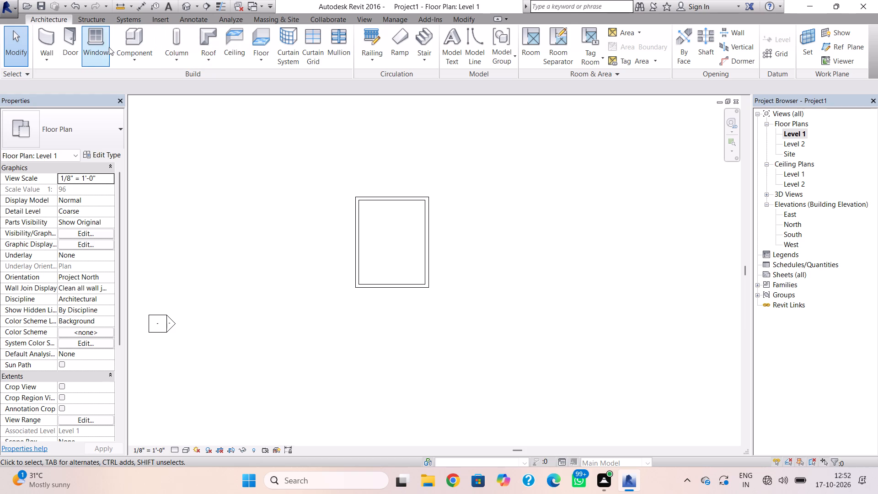
{"action": "left_click", "coordinate": [208, 40]}
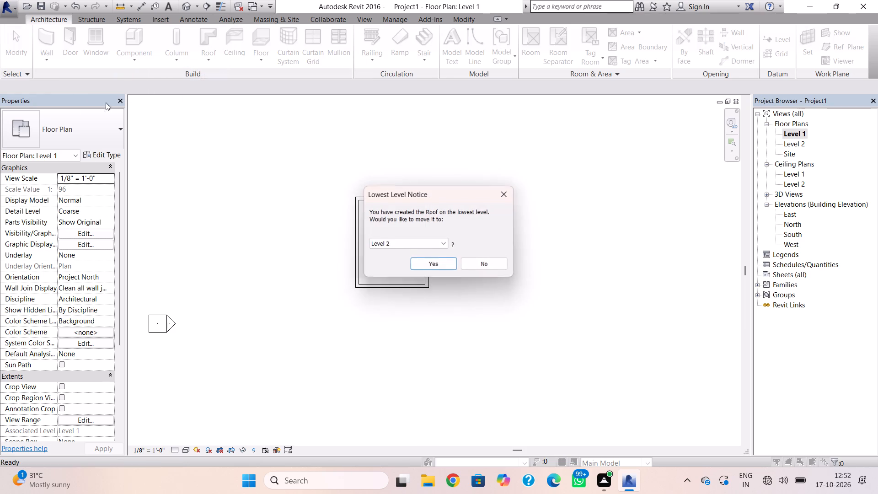
{"action": "left_click", "coordinate": [434, 265]}
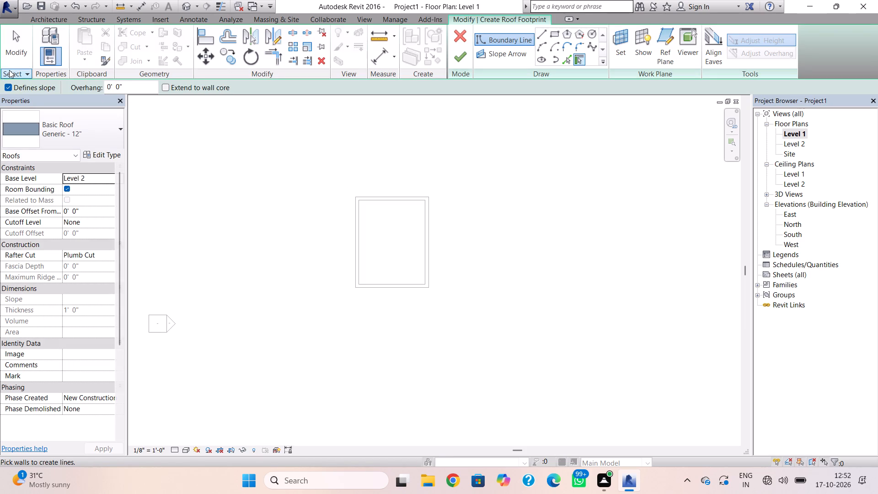
{"action": "left_click", "coordinate": [5, 85]}
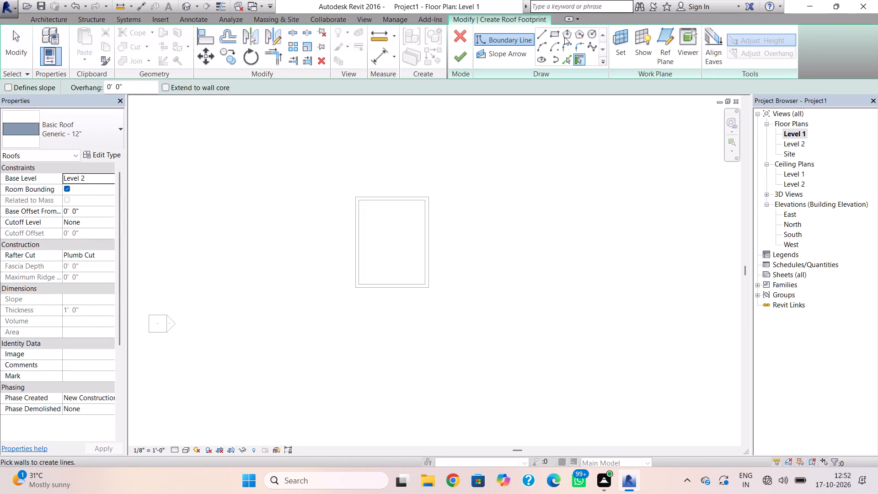
{"action": "left_click", "coordinate": [559, 36]}
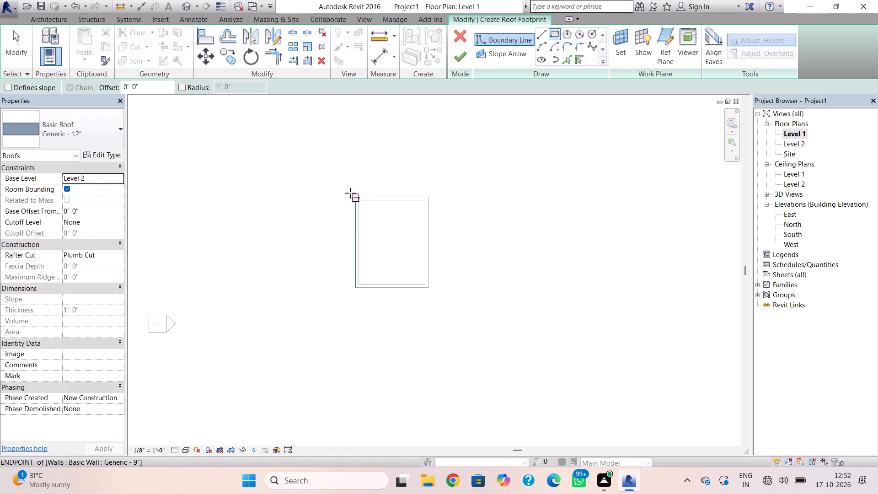
{"action": "left_click", "coordinate": [348, 191]}
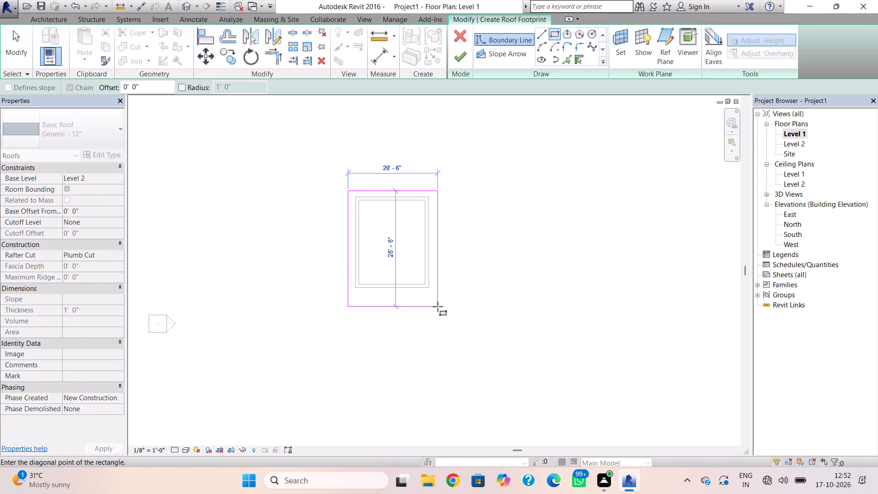
{"action": "left_click", "coordinate": [438, 304]}
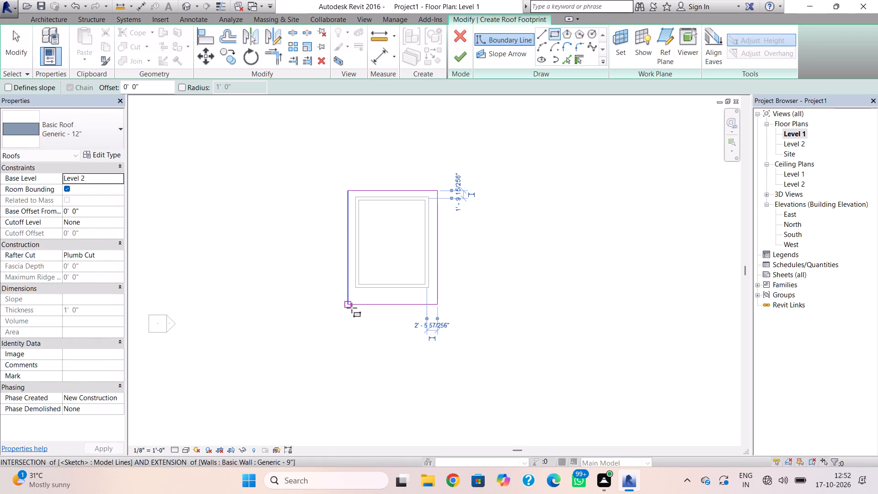
{"action": "left_click", "coordinate": [461, 62]}
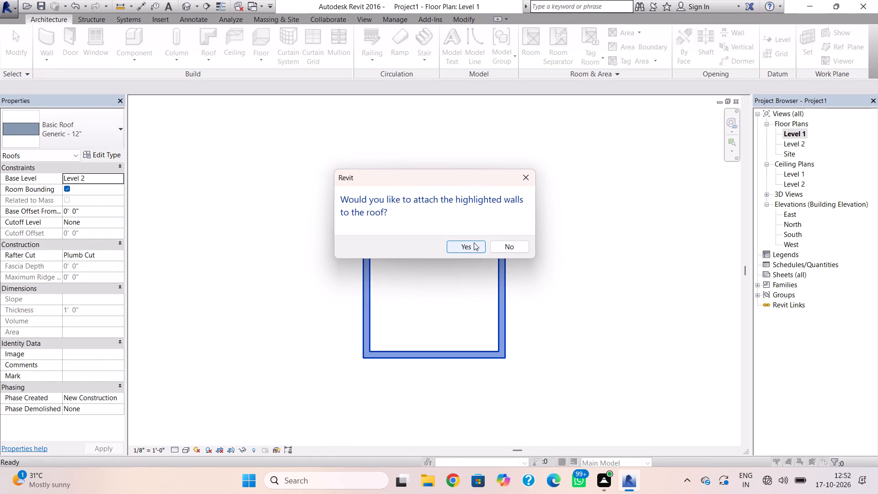
{"action": "left_click", "coordinate": [474, 242]}
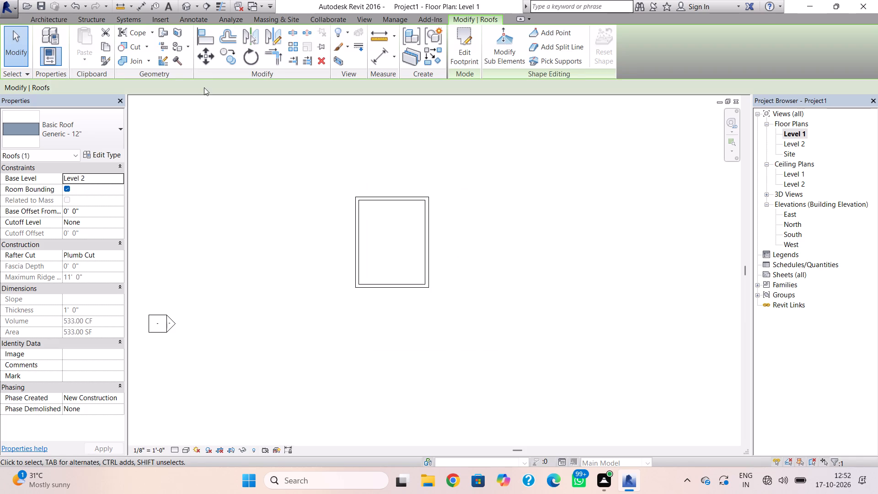
Select the flat roof in the default 3D view and choose the Generic - 18" type in its type properties.
{"action": "left_click", "coordinate": [183, 5]}
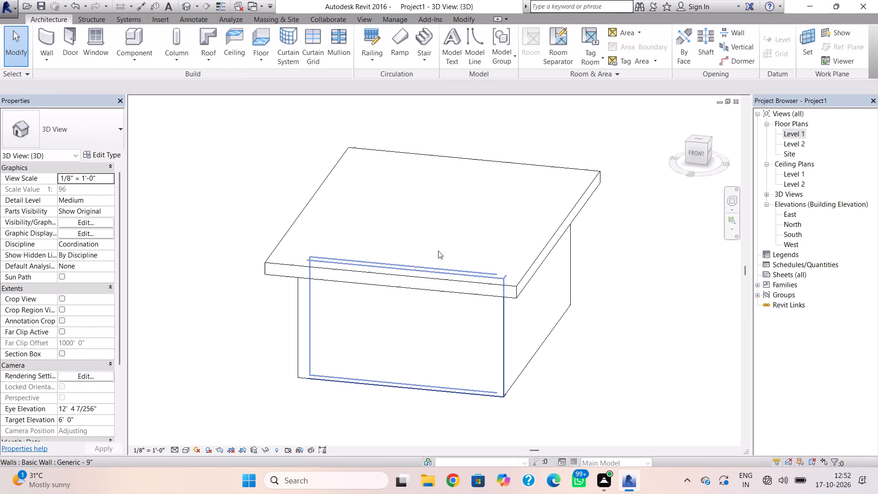
{"action": "left_click", "coordinate": [433, 277]}
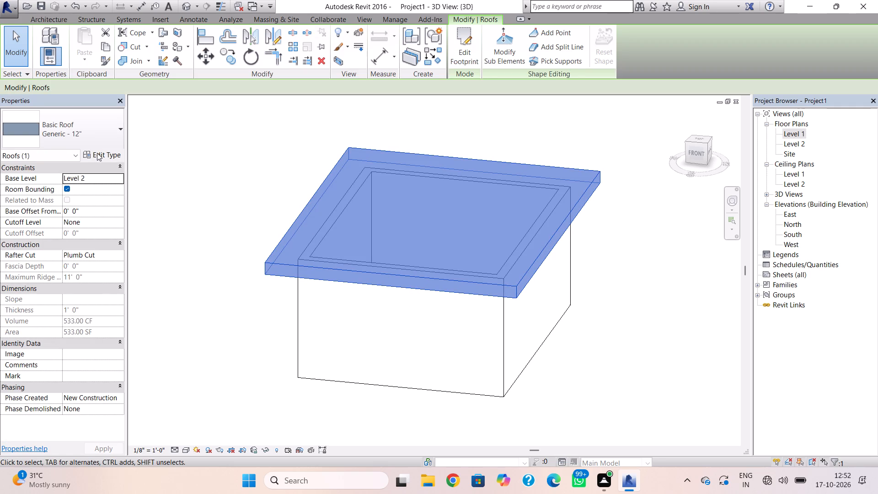
{"action": "left_click", "coordinate": [99, 157]}
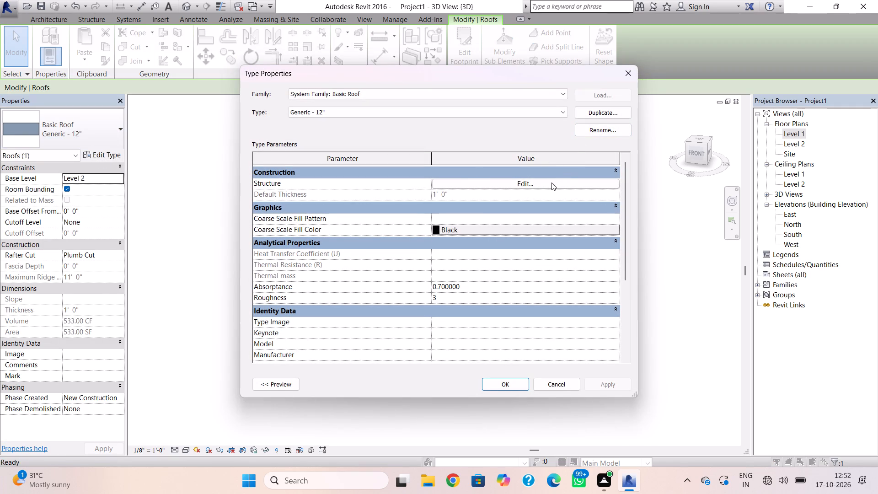
{"action": "left_click", "coordinate": [523, 113]}
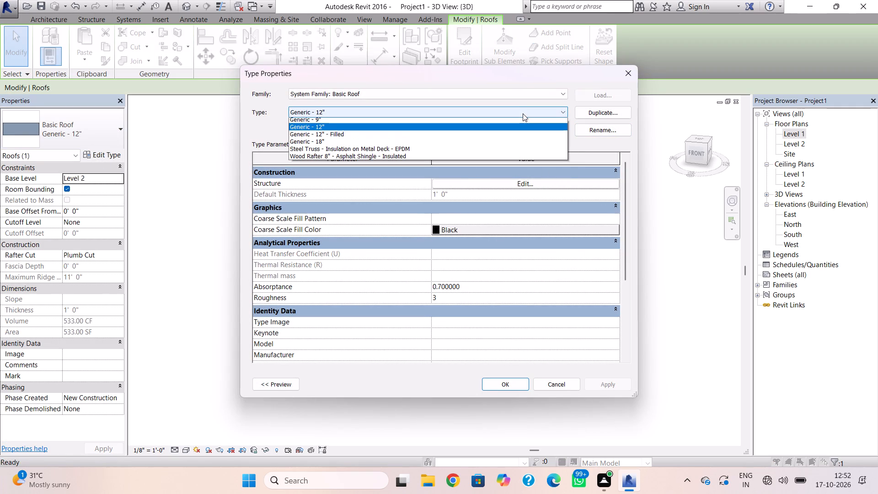
{"action": "left_click", "coordinate": [523, 113]}
{"action": "left_click", "coordinate": [523, 113]}
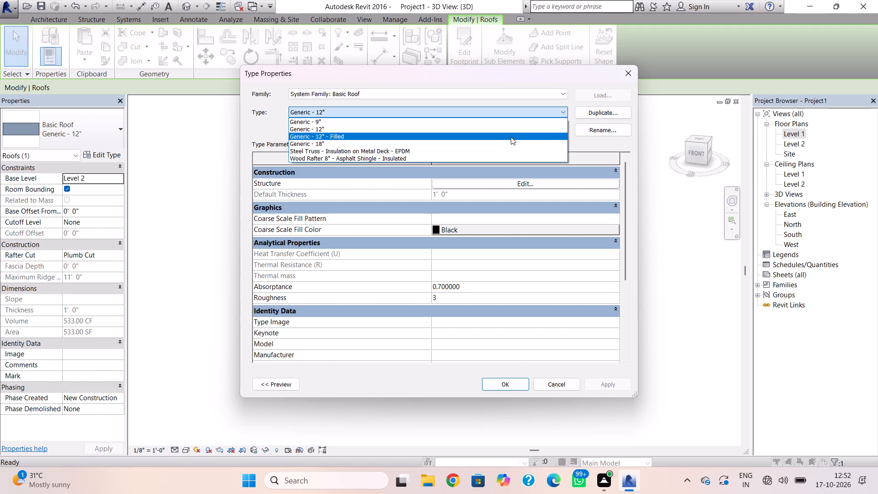
{"action": "left_click", "coordinate": [510, 142]}
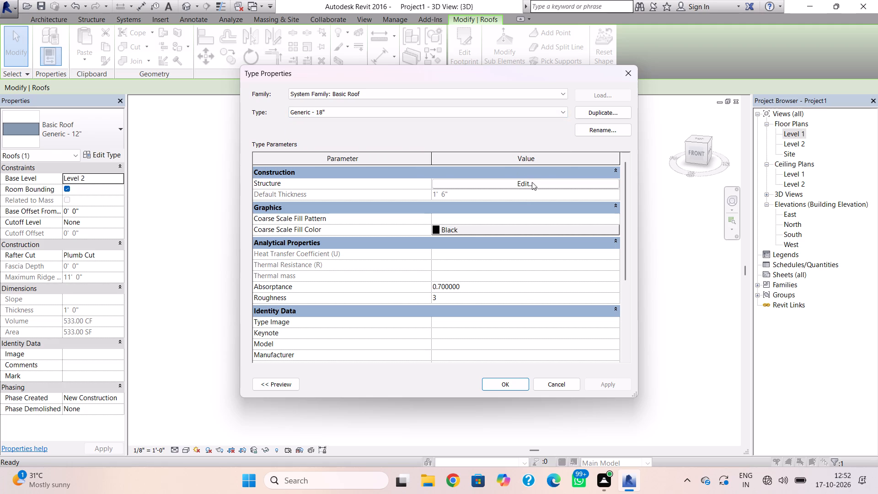
Set the structure layer thickness of the Generic - 18" roof type to 20" and apply the type to the roof.
{"action": "left_click", "coordinate": [532, 181]}
{"action": "left_click", "coordinate": [471, 178]}
{"action": "left_click_drag", "start_coordinate": [471, 178], "coordinate": [411, 190]}
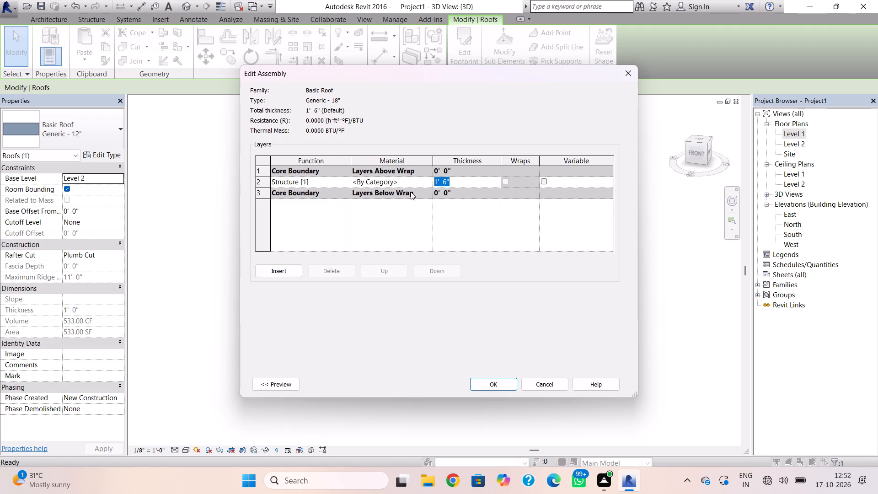
{"action": "type", "text": "18\""}
{"action": "key", "text": "Return"}
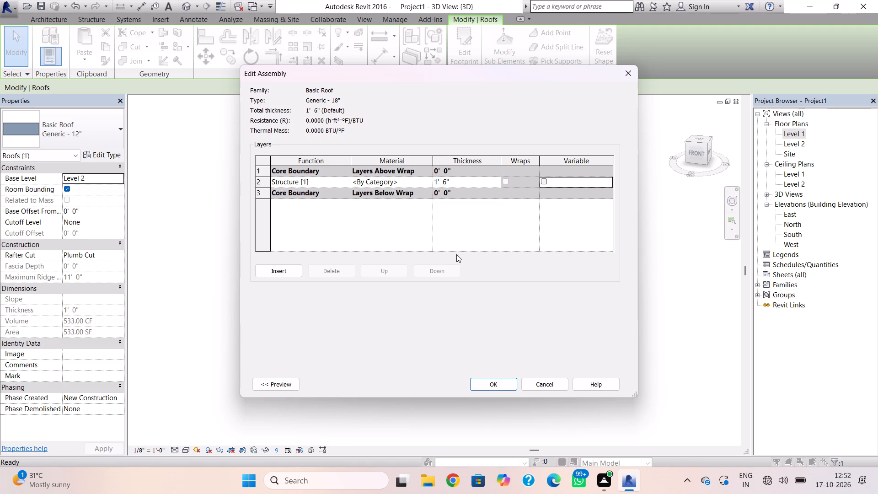
{"action": "left_click", "coordinate": [465, 181]}
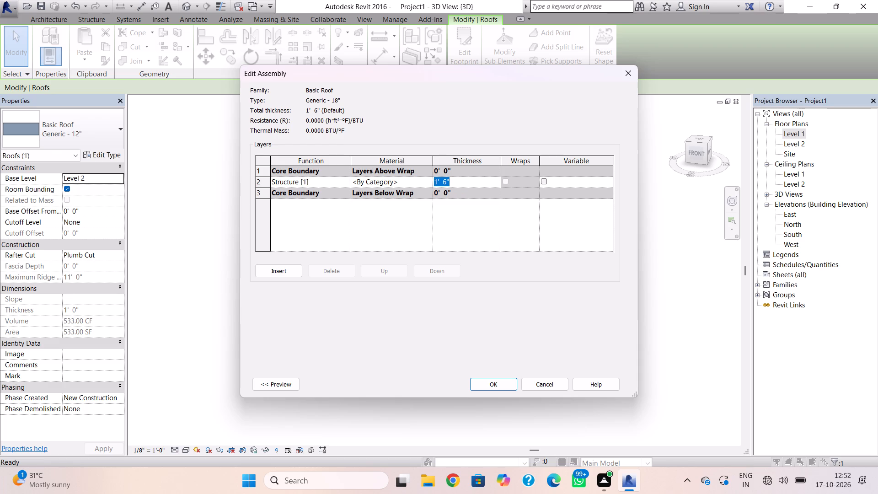
{"action": "type", "text": "20"}
{"action": "key", "text": "shift+quotedbl"}
{"action": "key", "text": "Return"}
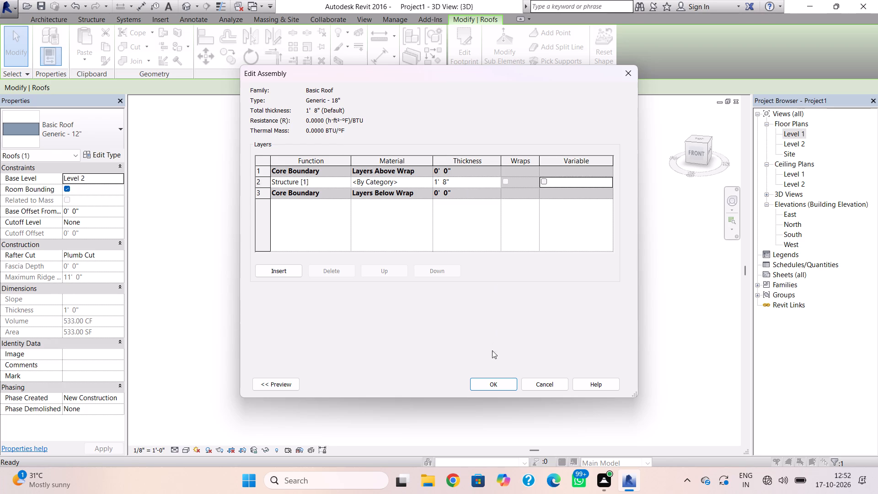
{"action": "left_click", "coordinate": [498, 380]}
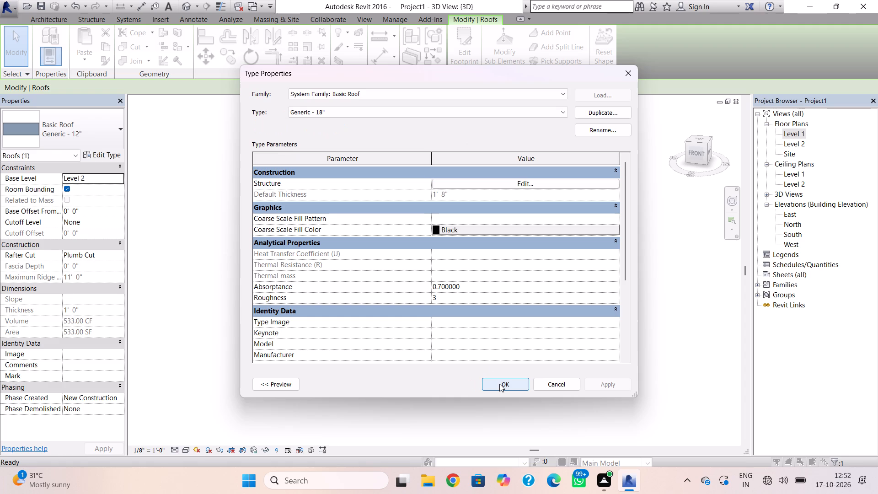
{"action": "left_click", "coordinate": [499, 384]}
{"action": "key", "text": "Escape"}
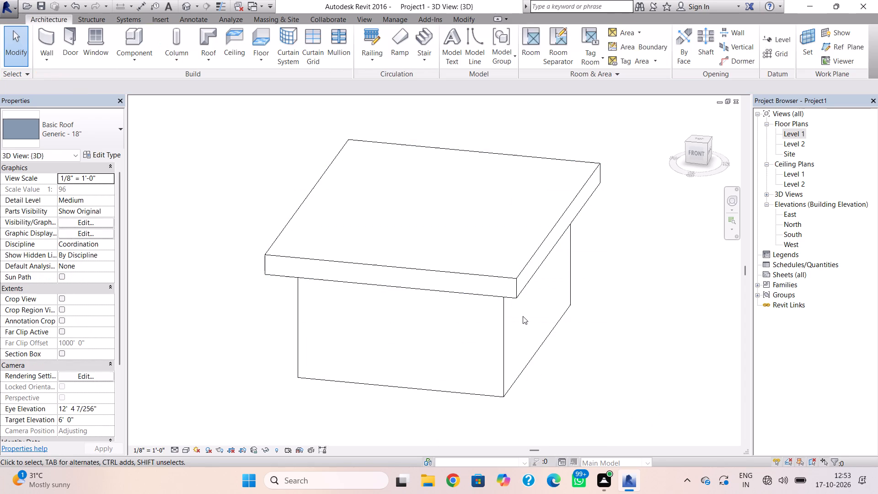
Examine the building with its thickened flat roof from several angles, and check the Level 1 and Level 2 floor plans.
{"action": "right_click_drag", "start_coordinate": [501, 320], "coordinate": [541, 237], "text": "shift"}
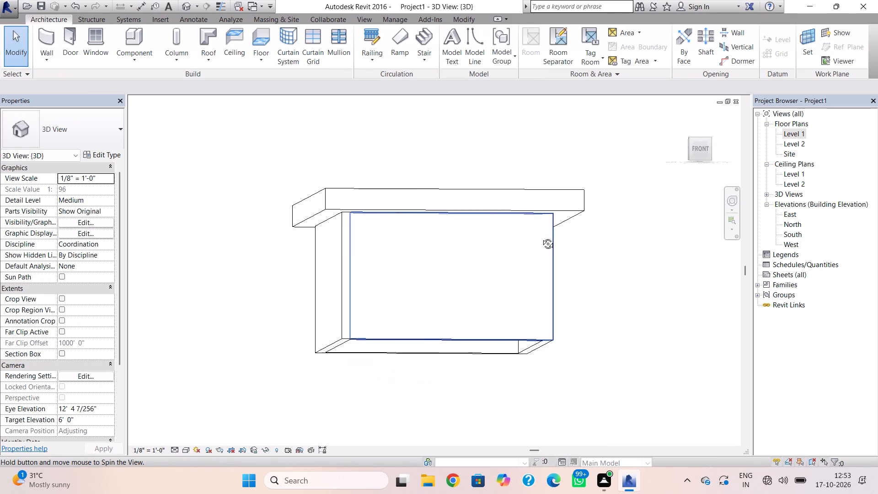
{"action": "right_click_drag", "start_coordinate": [541, 237], "coordinate": [515, 279], "text": "shift"}
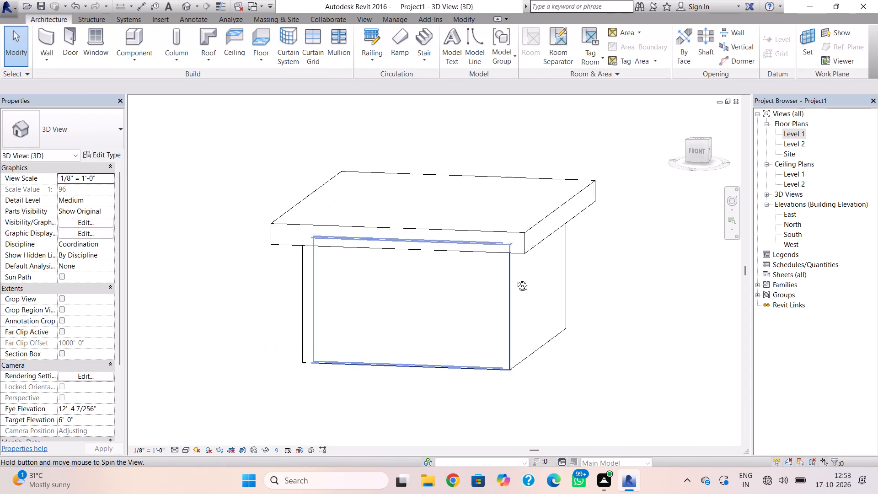
{"action": "right_click_drag", "start_coordinate": [515, 279], "coordinate": [538, 252], "text": "shift"}
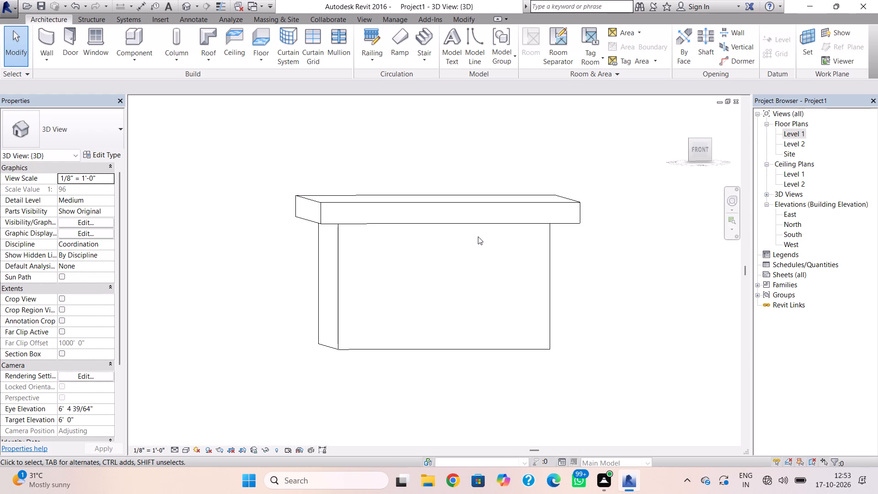
{"action": "double_click", "coordinate": [786, 132]}
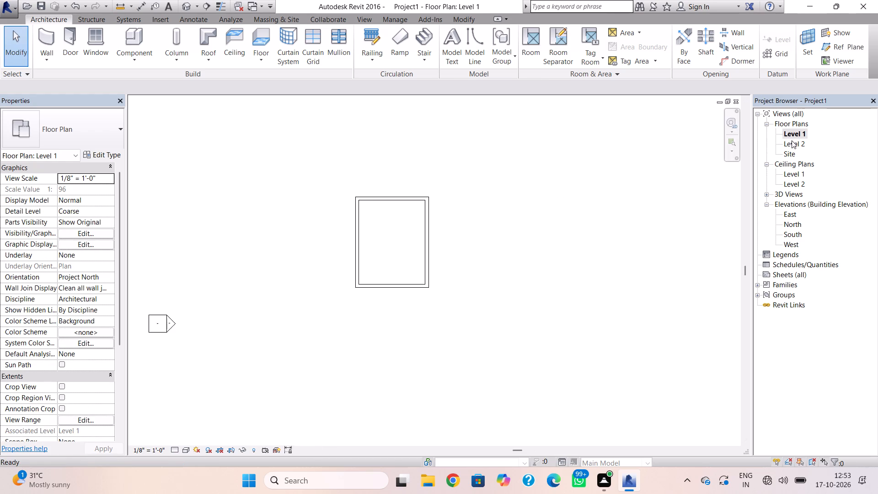
{"action": "double_click", "coordinate": [794, 145]}
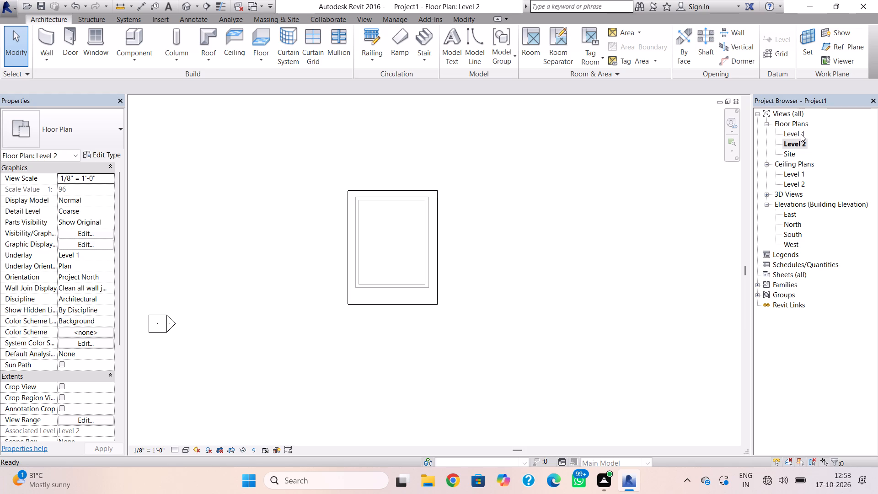
{"action": "double_click", "coordinate": [801, 134]}
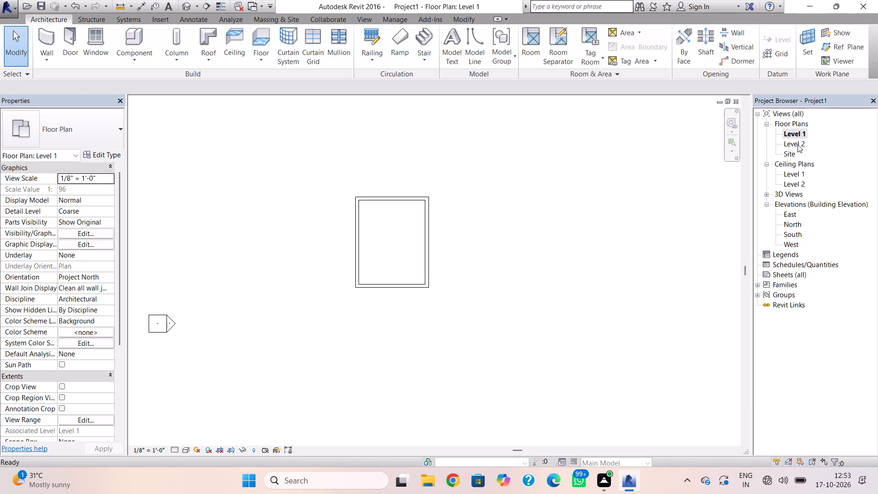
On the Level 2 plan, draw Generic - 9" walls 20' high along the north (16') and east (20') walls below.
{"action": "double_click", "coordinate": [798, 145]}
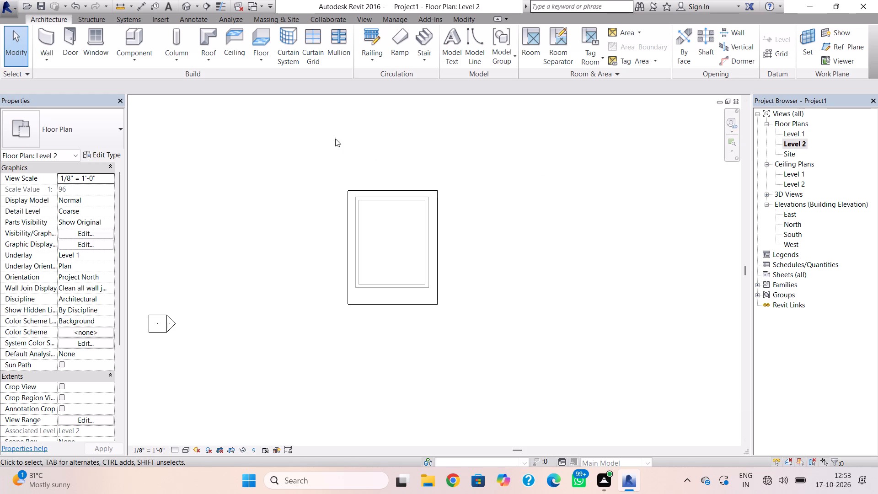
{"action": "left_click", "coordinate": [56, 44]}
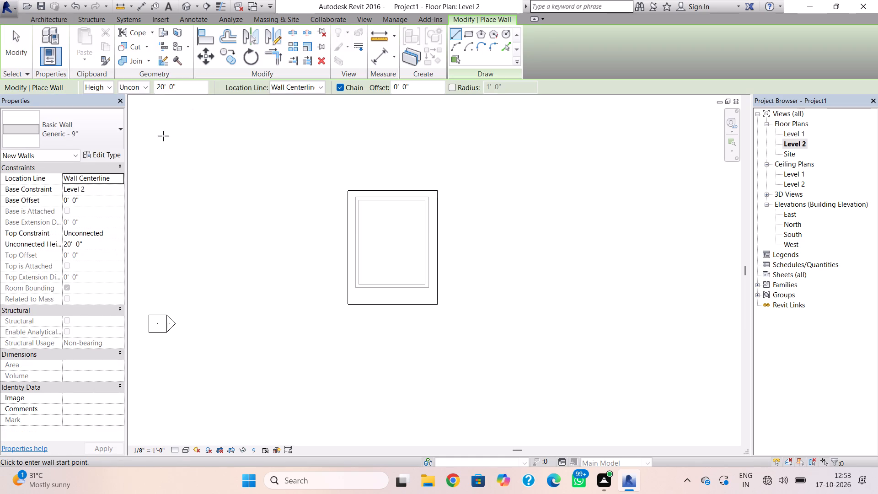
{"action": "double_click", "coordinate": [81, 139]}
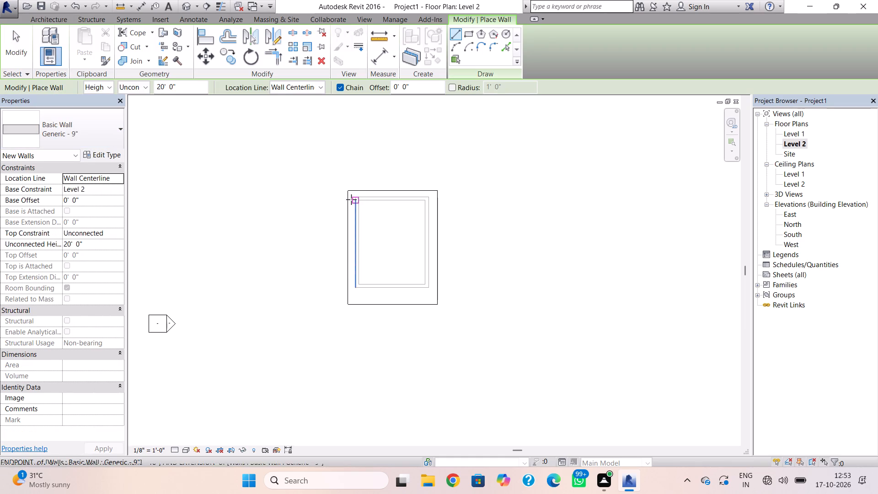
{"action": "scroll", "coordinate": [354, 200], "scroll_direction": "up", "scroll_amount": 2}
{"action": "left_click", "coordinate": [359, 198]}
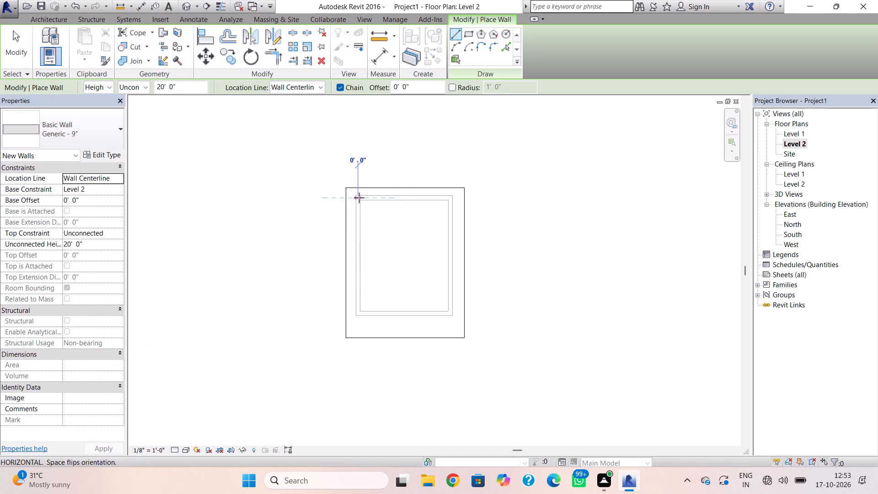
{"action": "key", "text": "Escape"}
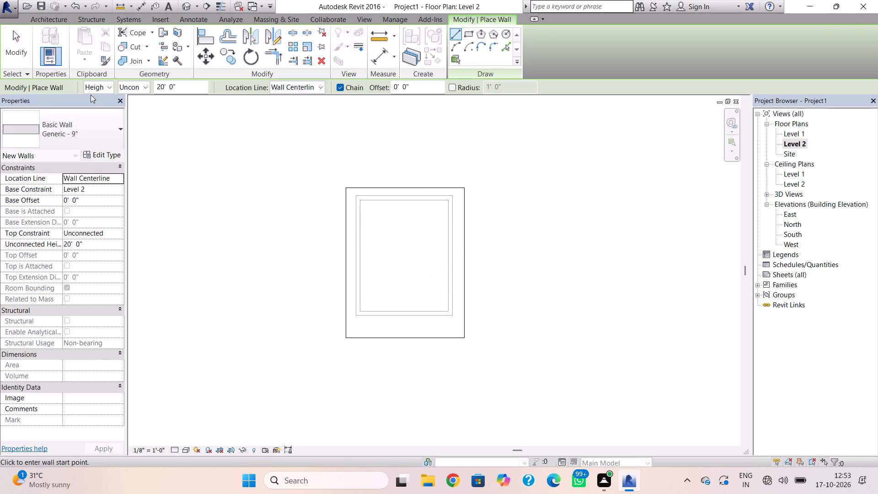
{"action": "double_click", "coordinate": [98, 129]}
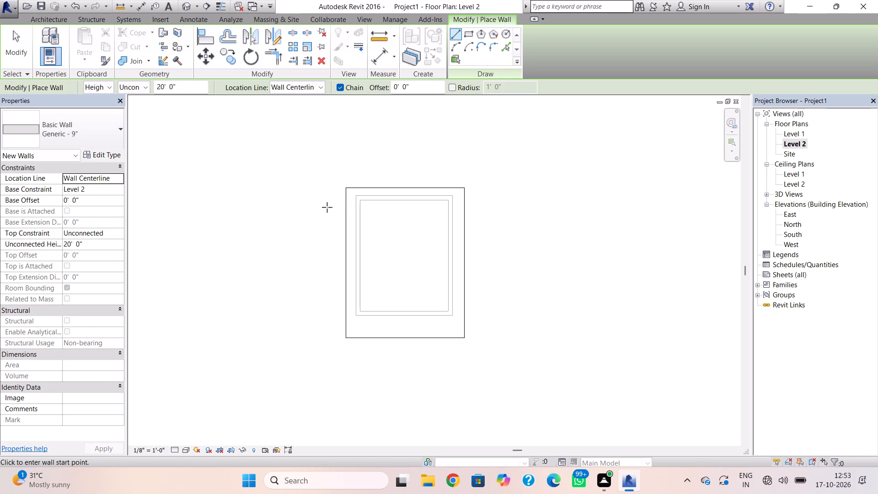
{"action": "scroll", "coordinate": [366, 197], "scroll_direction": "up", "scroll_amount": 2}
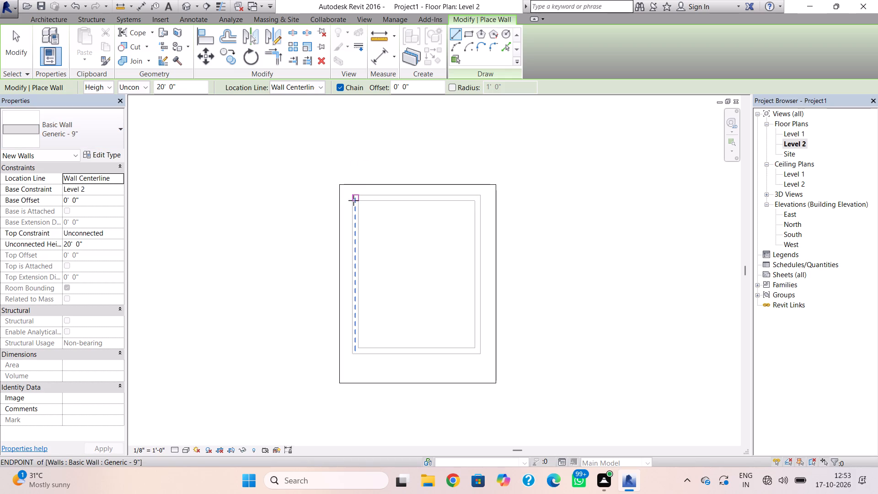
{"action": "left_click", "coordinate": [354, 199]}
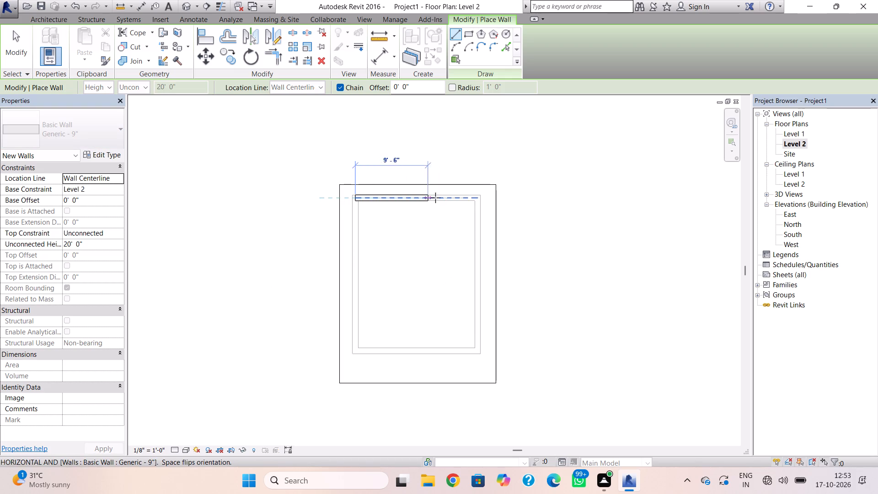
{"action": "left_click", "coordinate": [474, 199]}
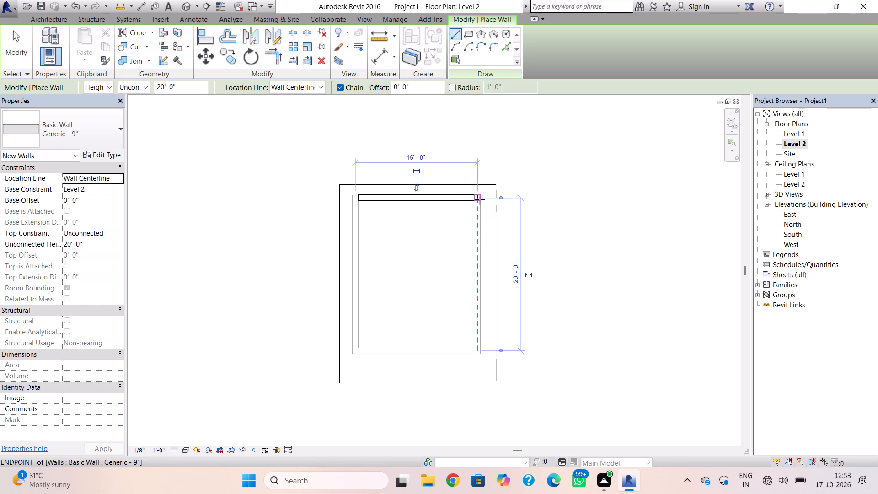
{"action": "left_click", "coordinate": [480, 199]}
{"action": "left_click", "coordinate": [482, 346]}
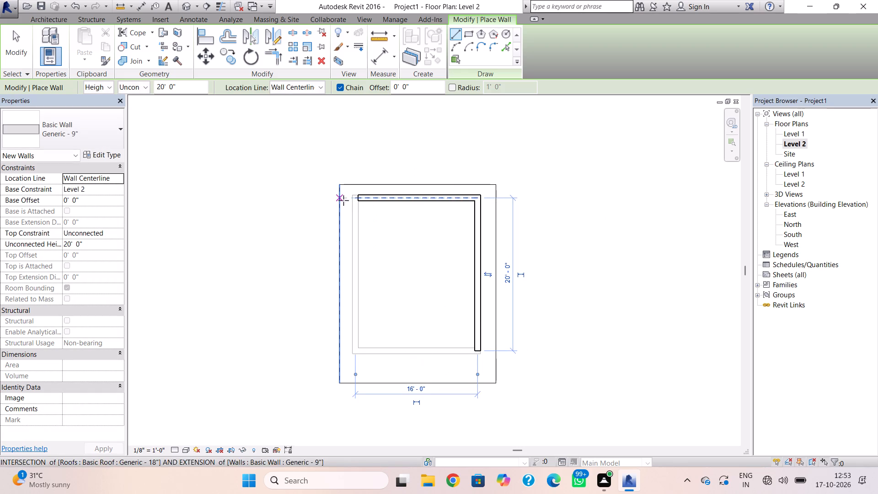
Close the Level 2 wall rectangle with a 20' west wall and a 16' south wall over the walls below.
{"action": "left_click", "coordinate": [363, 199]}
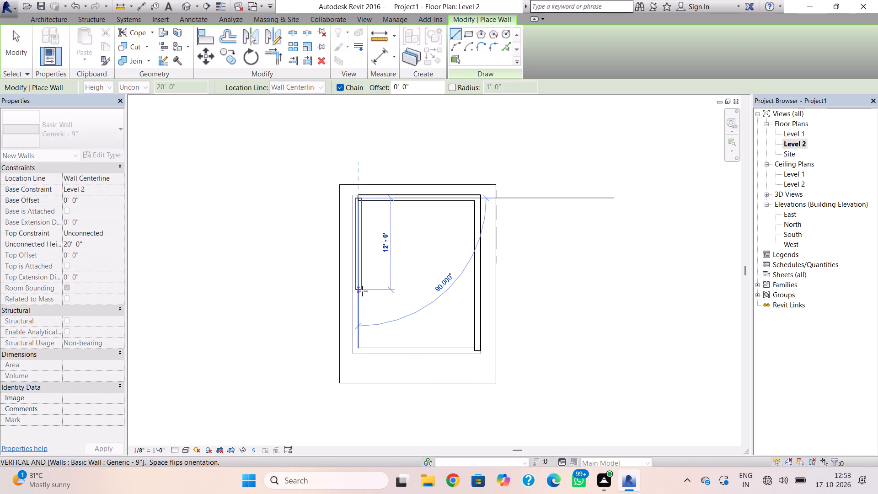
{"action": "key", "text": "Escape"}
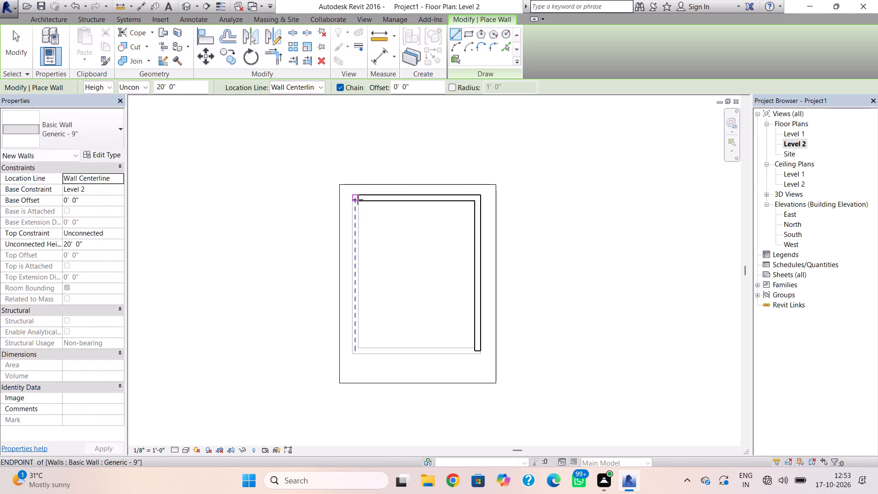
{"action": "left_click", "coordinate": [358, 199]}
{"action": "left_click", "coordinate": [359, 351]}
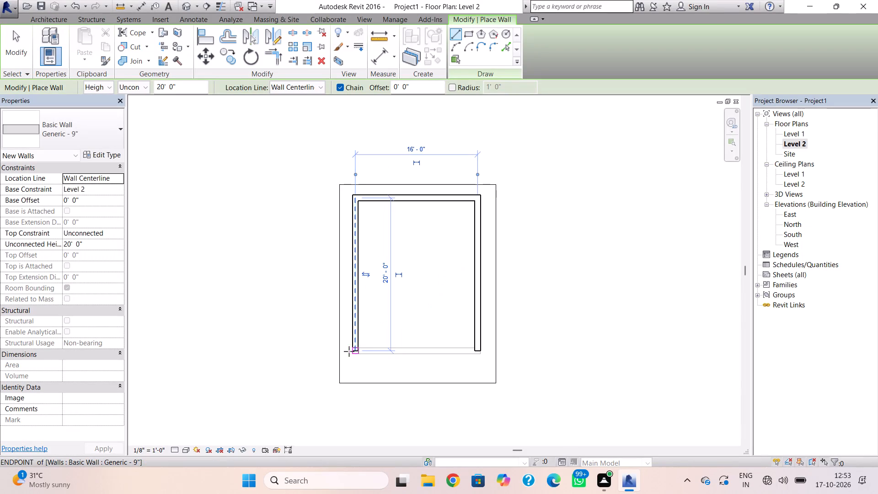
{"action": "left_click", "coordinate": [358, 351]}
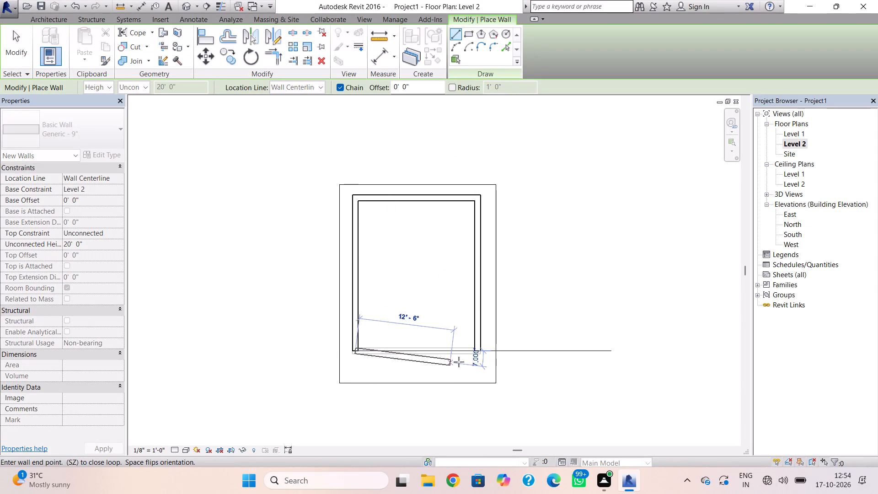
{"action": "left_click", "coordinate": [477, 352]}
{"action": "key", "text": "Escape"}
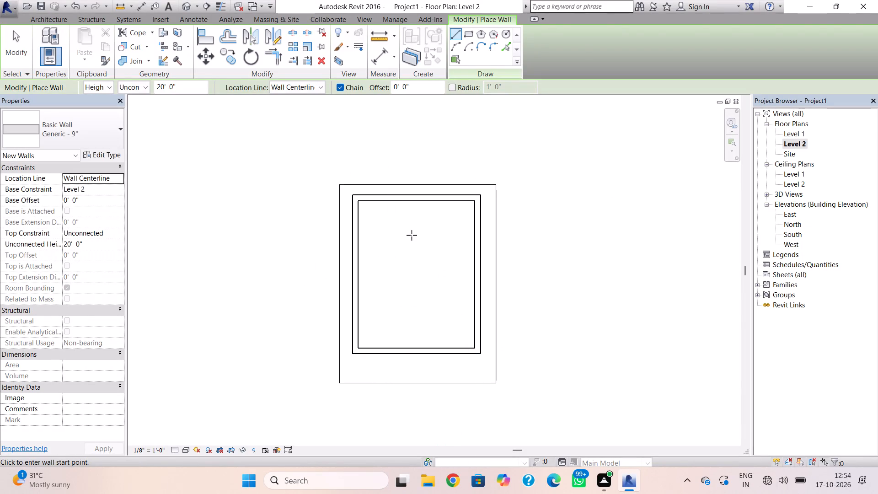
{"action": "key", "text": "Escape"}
Examine the new Level 2 walls above the roof in the default 3D view.
{"action": "left_click", "coordinate": [188, 2]}
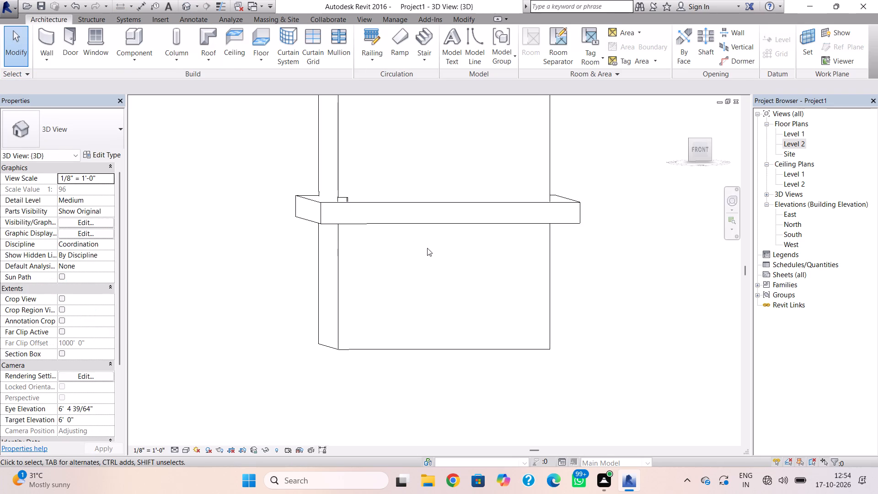
{"action": "scroll", "coordinate": [427, 276], "scroll_direction": "down", "scroll_amount": 1}
{"action": "middle_click_drag", "start_coordinate": [430, 284], "coordinate": [439, 347]}
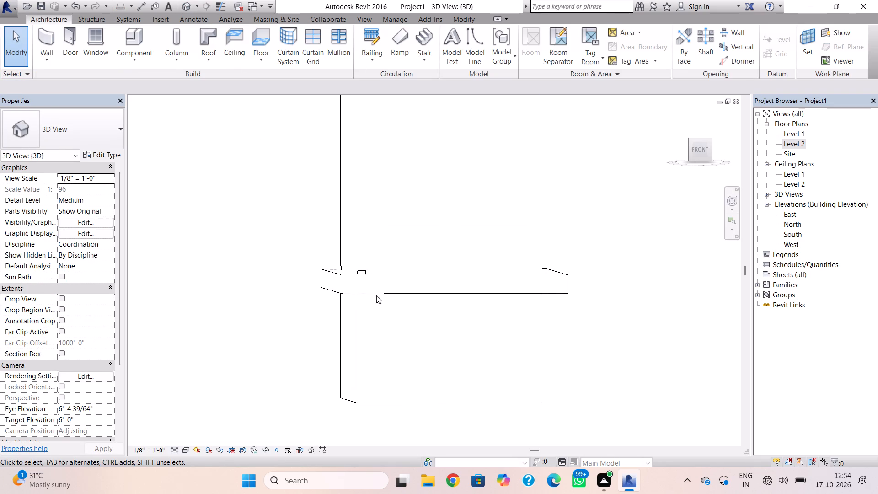
{"action": "right_click_drag", "start_coordinate": [370, 286], "coordinate": [369, 287], "text": "shift"}
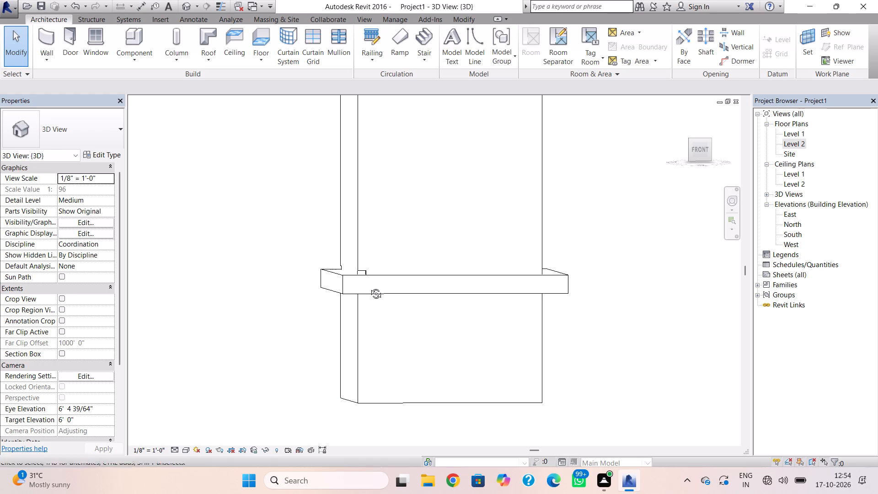
{"action": "right_click_drag", "start_coordinate": [369, 287], "coordinate": [385, 407], "text": "shift"}
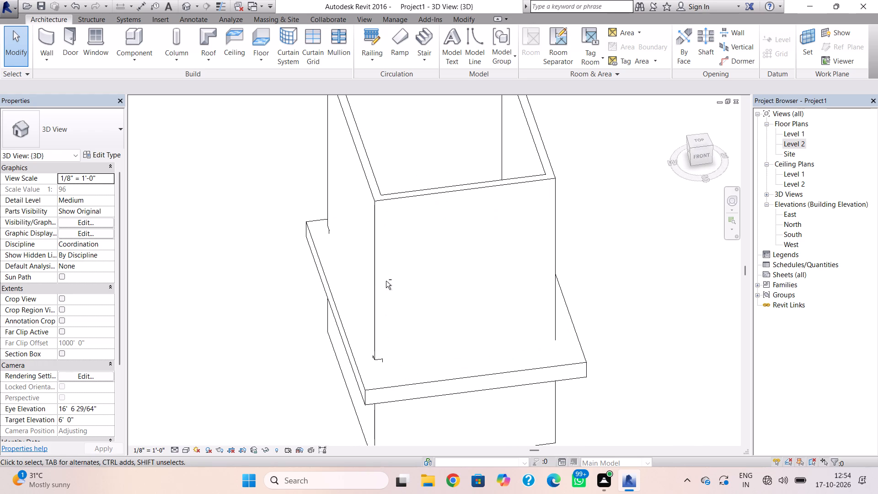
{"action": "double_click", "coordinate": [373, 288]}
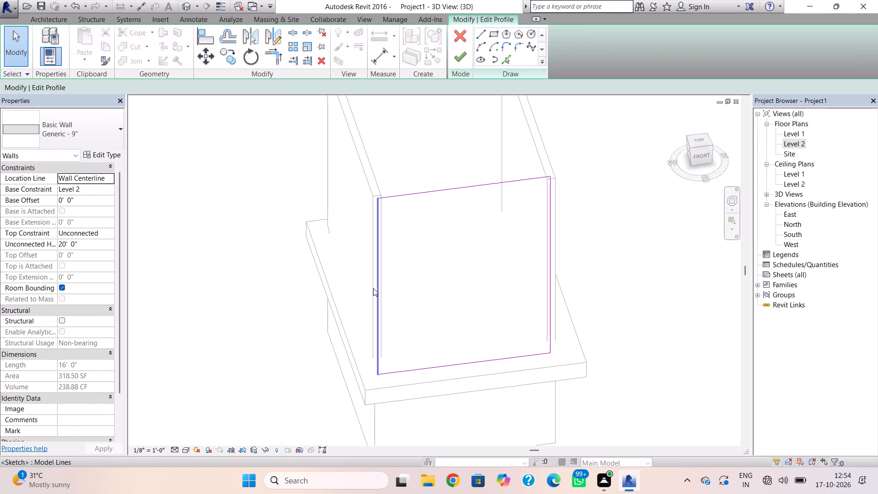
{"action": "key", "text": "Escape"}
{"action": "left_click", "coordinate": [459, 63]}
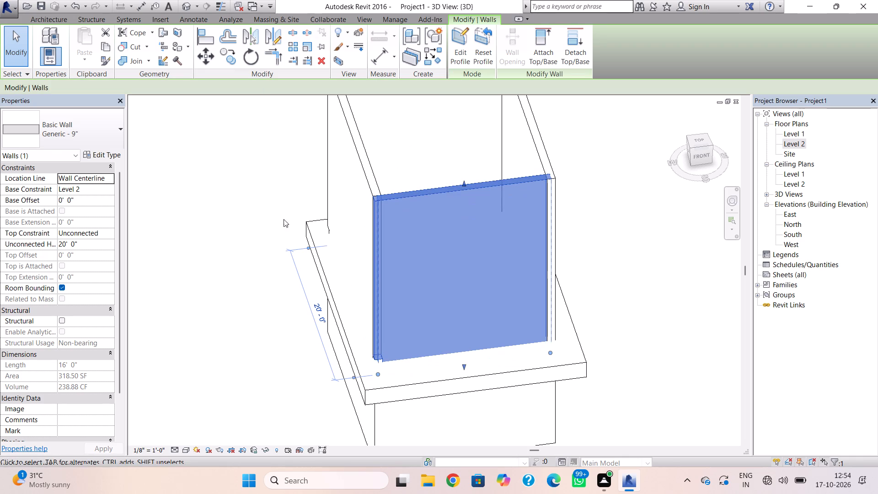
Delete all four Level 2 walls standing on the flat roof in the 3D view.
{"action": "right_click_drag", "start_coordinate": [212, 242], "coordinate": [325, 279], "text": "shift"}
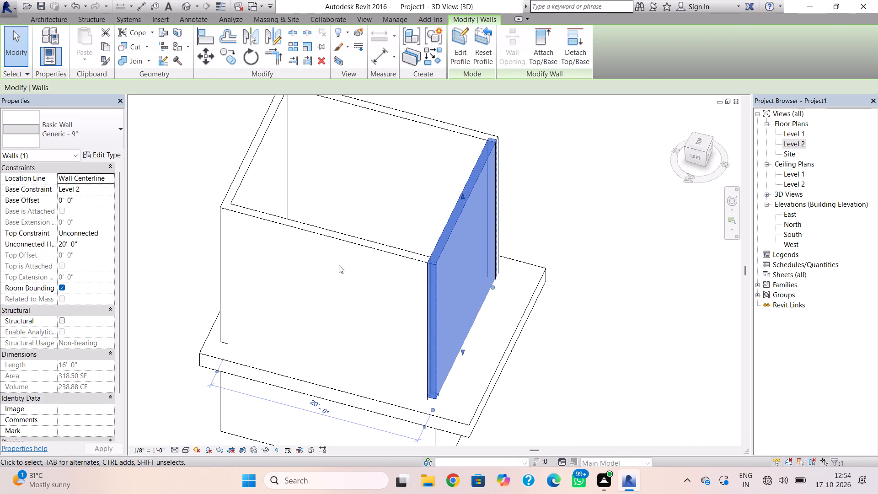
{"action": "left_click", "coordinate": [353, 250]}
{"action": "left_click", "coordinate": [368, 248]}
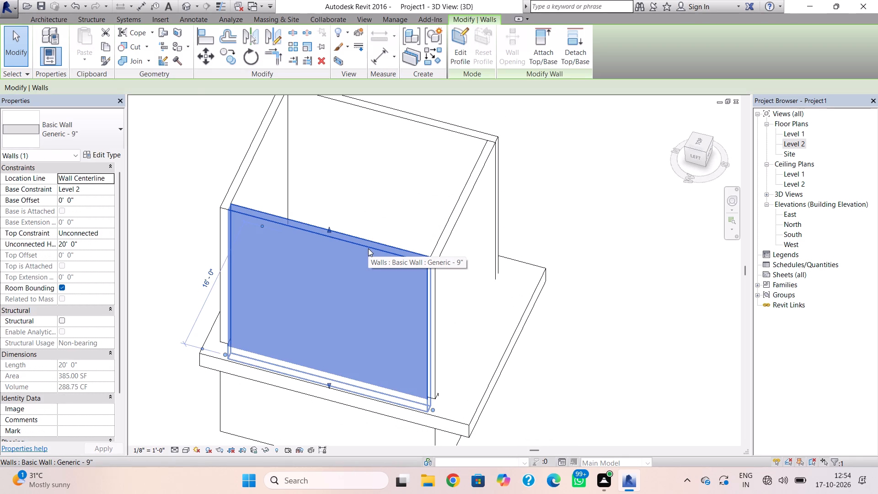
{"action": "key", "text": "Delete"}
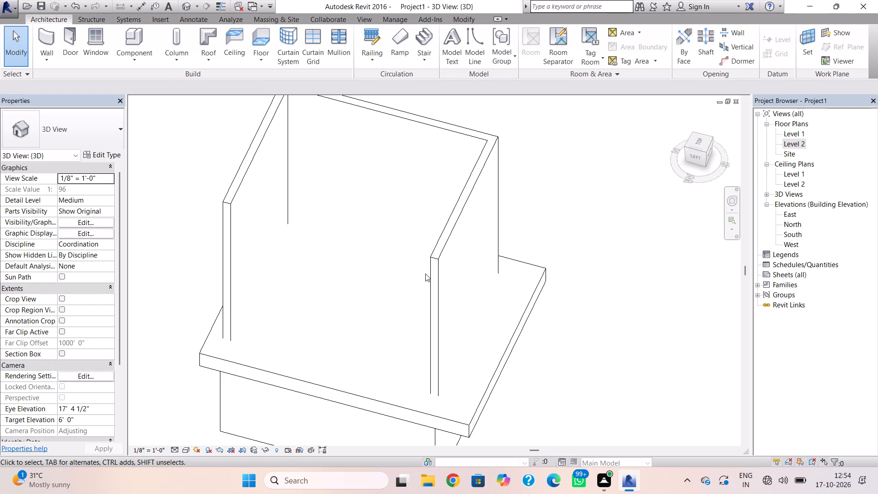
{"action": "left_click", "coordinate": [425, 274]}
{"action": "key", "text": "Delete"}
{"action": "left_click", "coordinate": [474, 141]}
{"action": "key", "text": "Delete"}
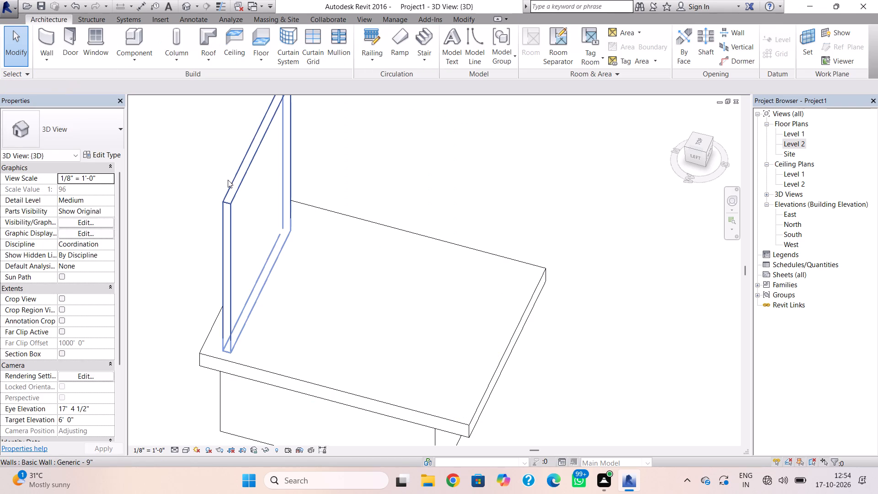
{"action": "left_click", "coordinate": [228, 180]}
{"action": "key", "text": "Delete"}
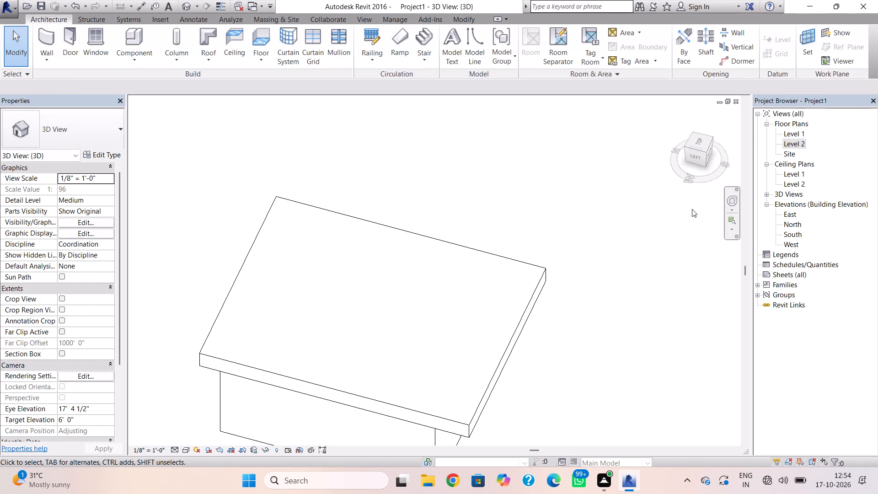
On the Level 2 plan, draw a 16' by 20' rectangle of Generic - 9" walls over the walls below.
{"action": "double_click", "coordinate": [801, 141]}
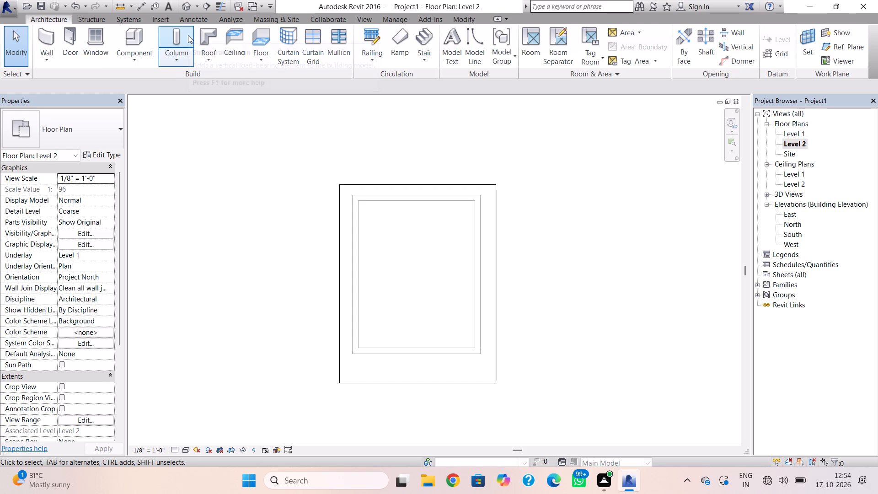
{"action": "left_click", "coordinate": [54, 36]}
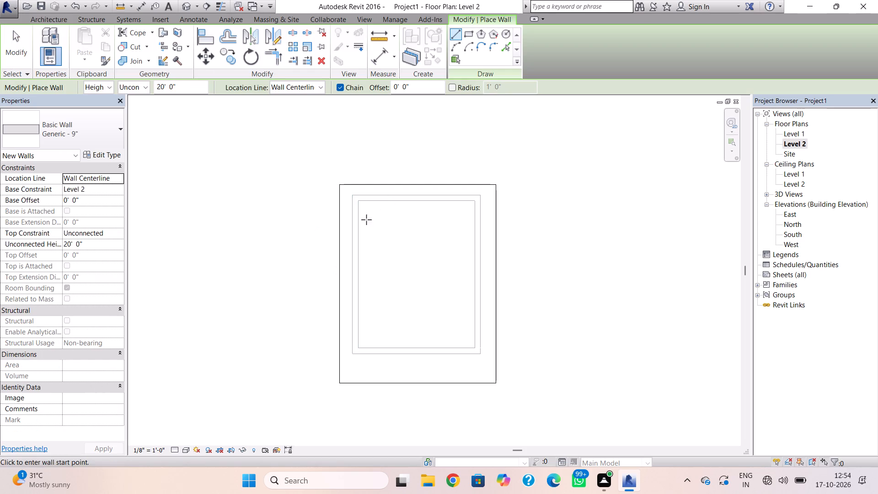
{"action": "left_click", "coordinate": [473, 37]}
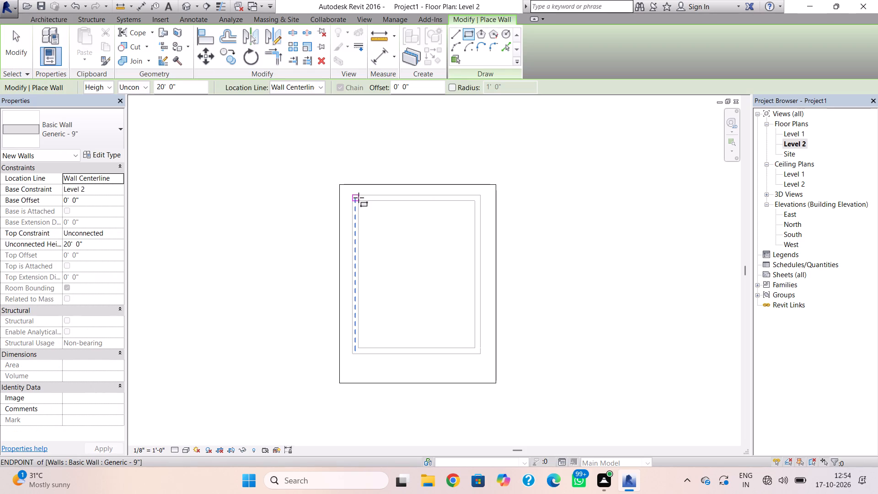
{"action": "left_click", "coordinate": [359, 197]}
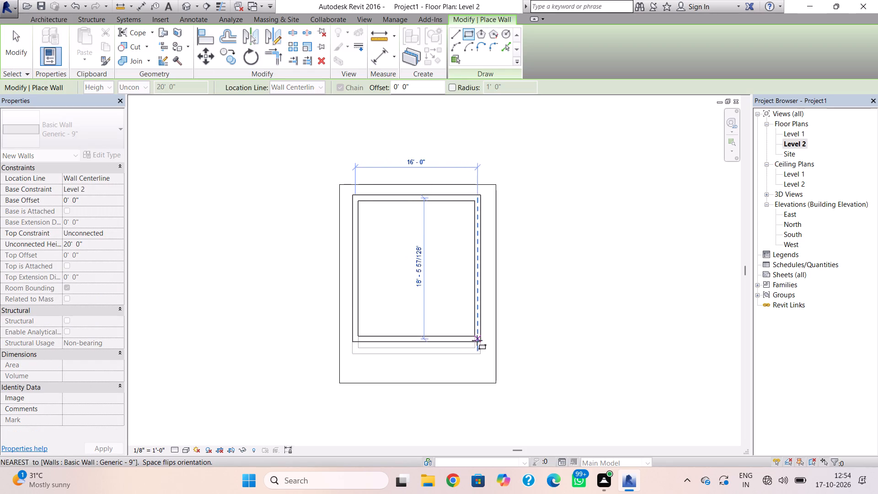
{"action": "left_click", "coordinate": [477, 350]}
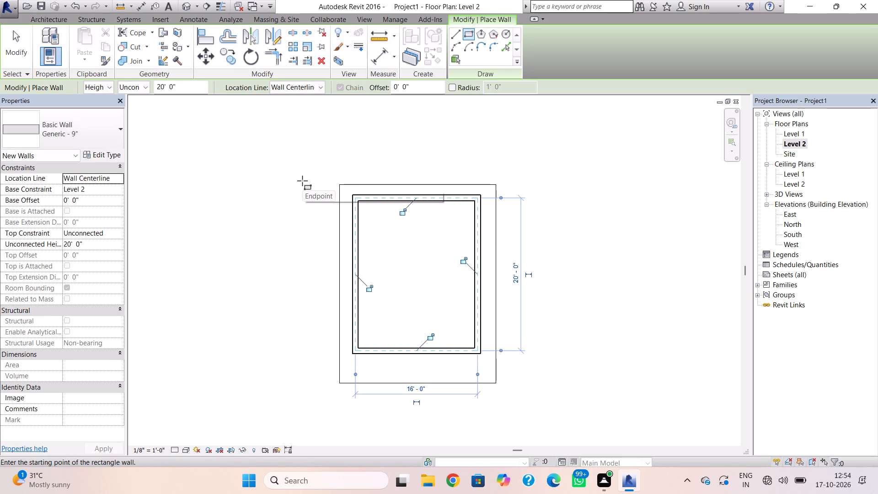
{"action": "key", "text": "Escape"}
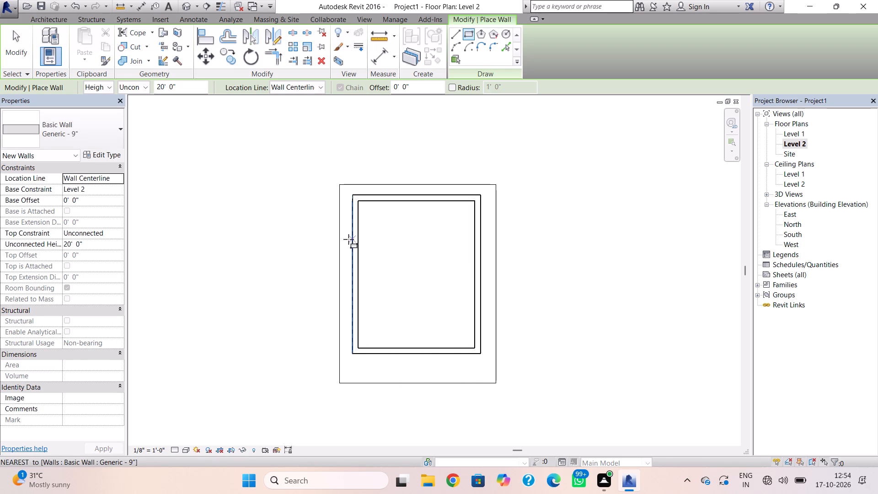
{"action": "key", "text": "Escape"}
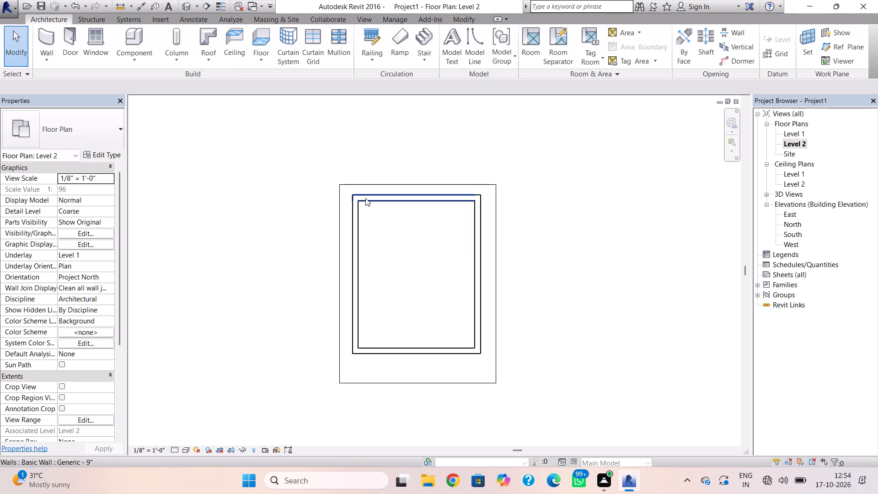
Set the unconnected height of all four Level 2 walls to 12'.
{"action": "left_click", "coordinate": [365, 198]}
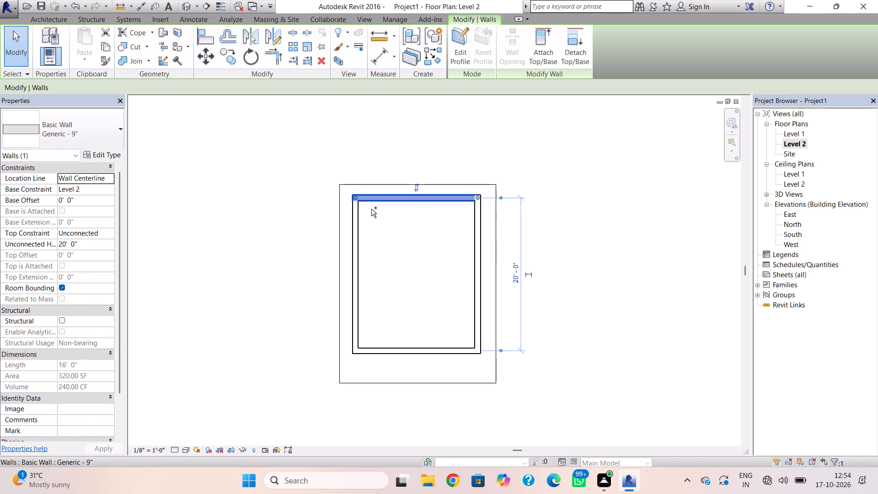
{"action": "left_click", "coordinate": [356, 230], "text": "ctrl"}
{"action": "left_click", "coordinate": [382, 346], "text": "ctrl"}
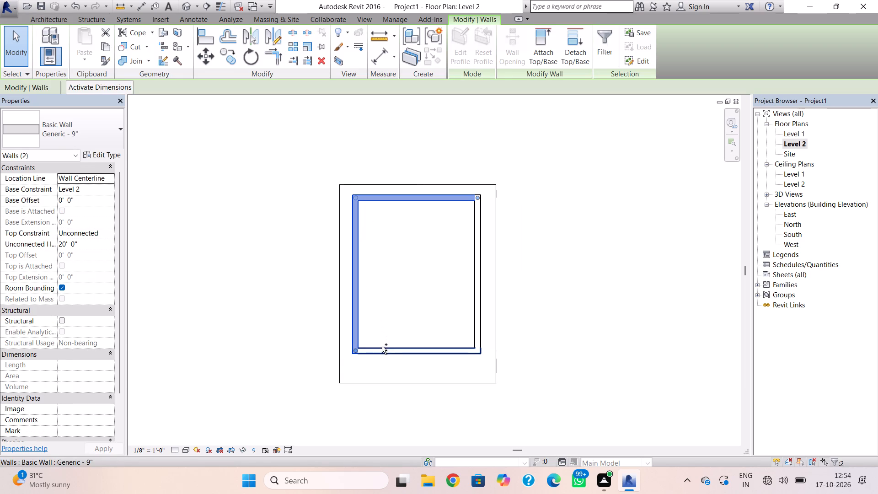
{"action": "left_click", "coordinate": [477, 317], "text": "ctrl"}
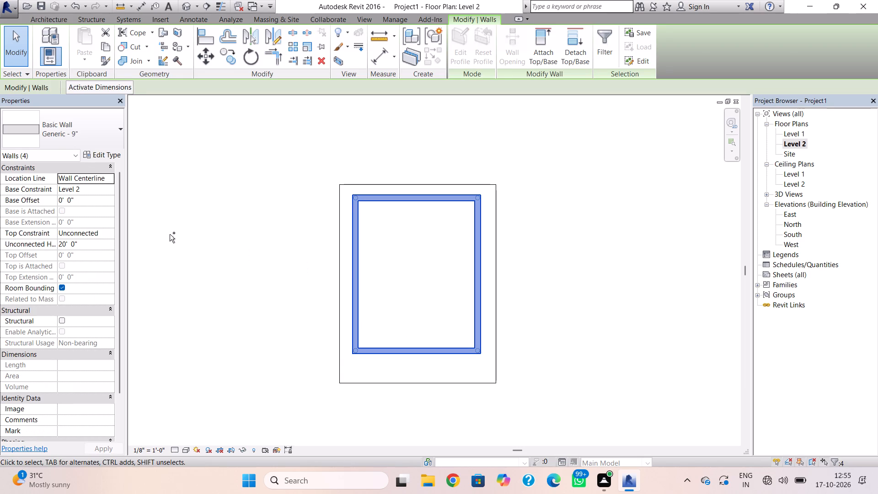
{"action": "left_click", "coordinate": [103, 244]}
{"action": "left_click_drag", "start_coordinate": [103, 244], "coordinate": [43, 251]}
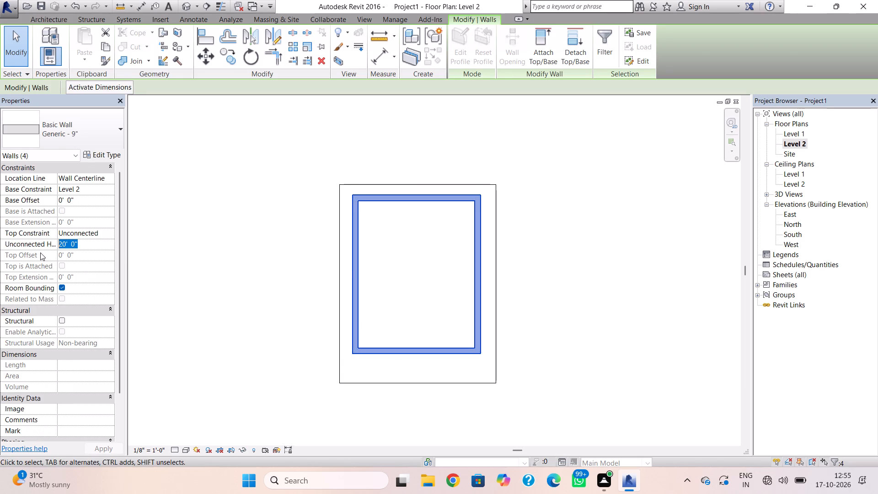
{"action": "key", "text": "1"}
{"action": "key", "text": "2"}
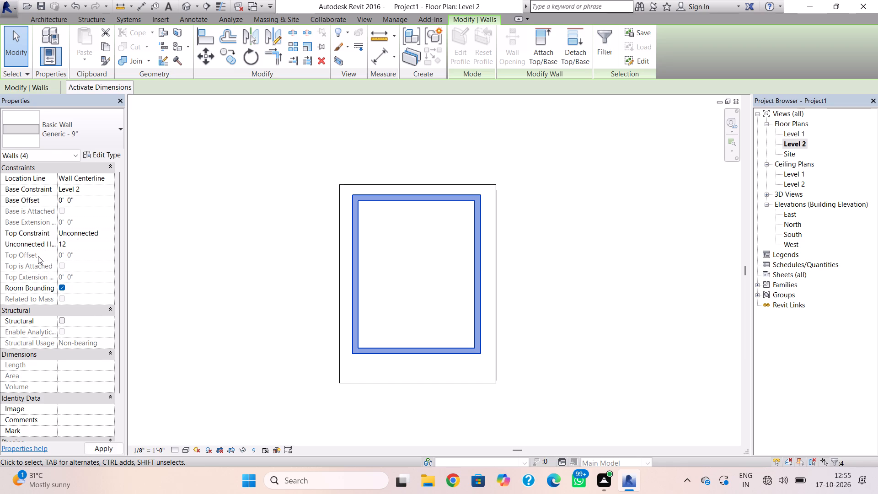
{"action": "key", "text": "apostrophe"}
{"action": "key", "text": "Return"}
{"action": "key", "text": "Escape"}
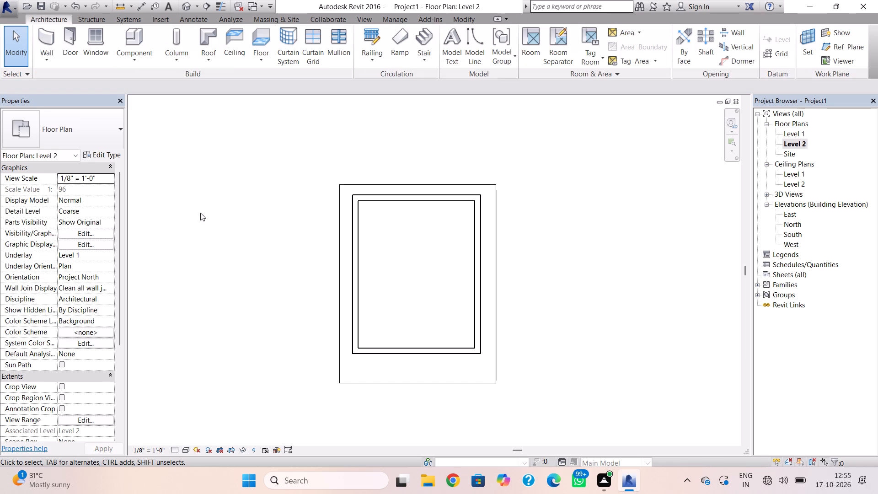
Examine the Level 2 walls above the roof from several sides in the default 3D view.
{"action": "left_click", "coordinate": [193, 1]}
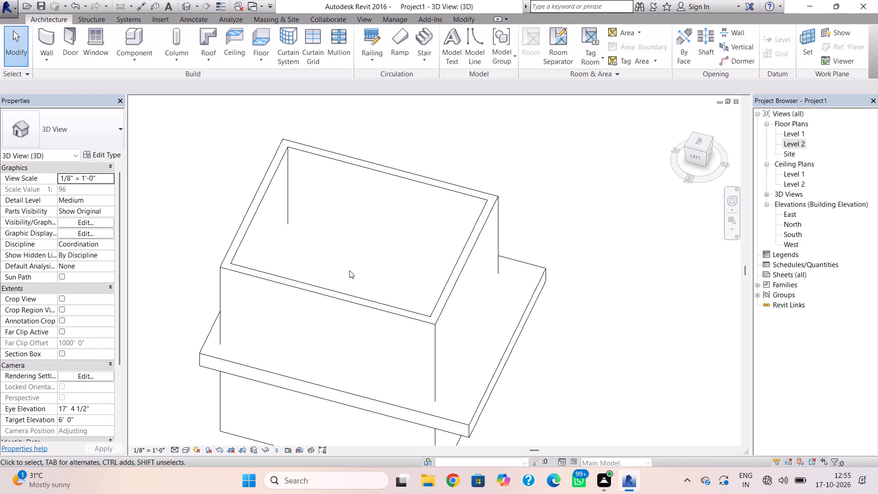
{"action": "right_click_drag", "start_coordinate": [348, 270], "coordinate": [526, 166], "text": "shift"}
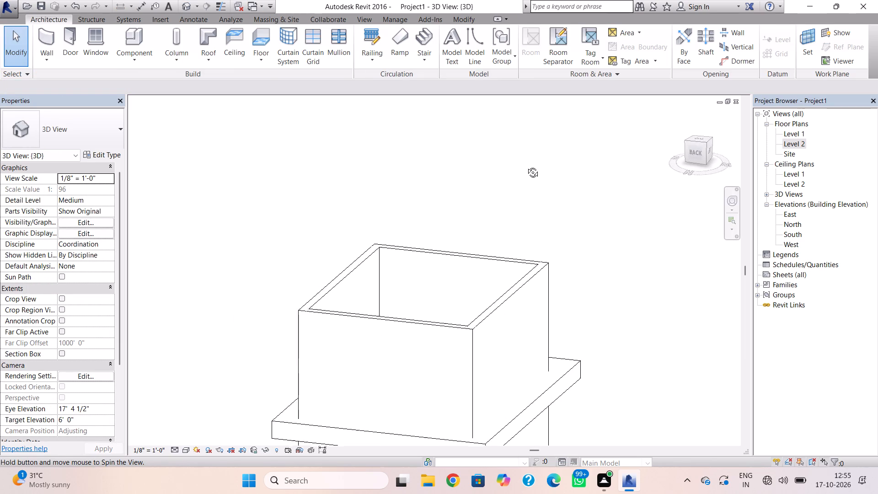
{"action": "right_click_drag", "start_coordinate": [526, 166], "coordinate": [527, 161], "text": "shift"}
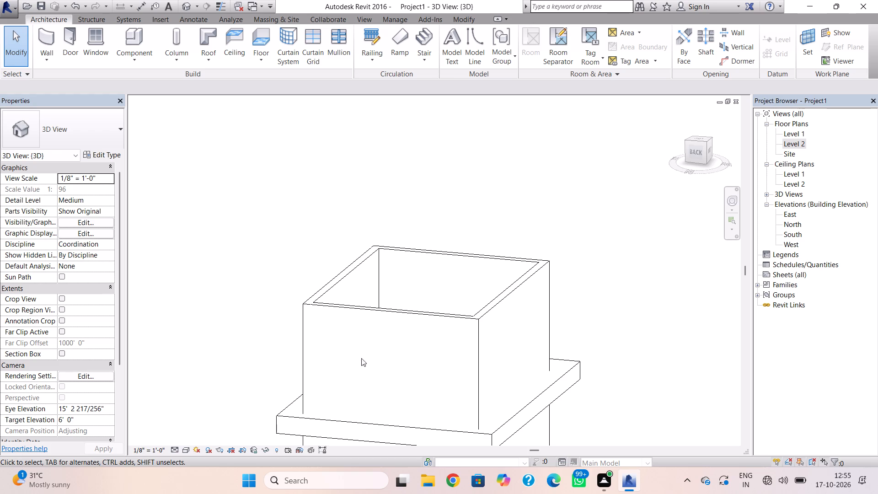
{"action": "right_click_drag", "start_coordinate": [358, 357], "coordinate": [412, 303]}
{"action": "right_click_drag", "start_coordinate": [246, 327], "coordinate": [415, 266], "text": "shift"}
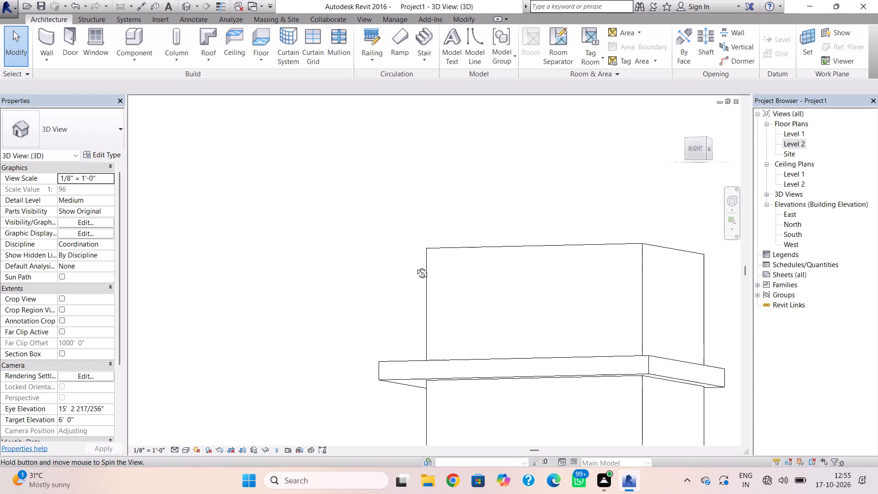
{"action": "right_click_drag", "start_coordinate": [415, 266], "coordinate": [396, 279], "text": "shift"}
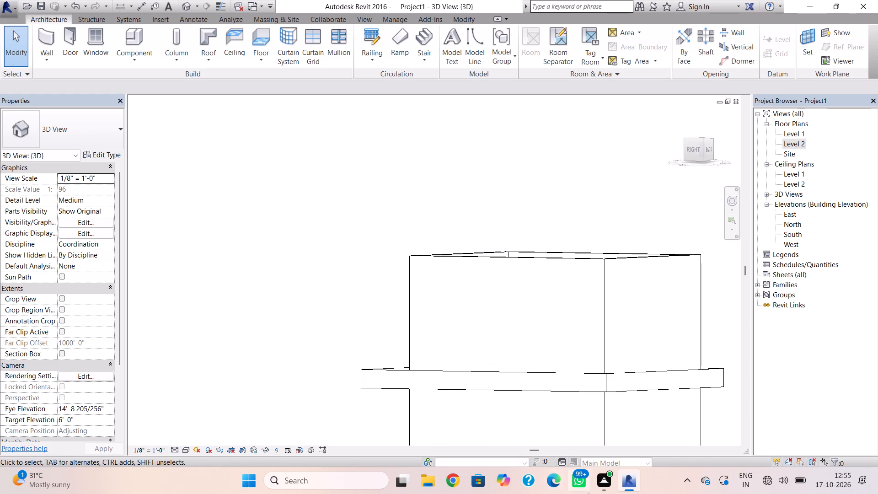
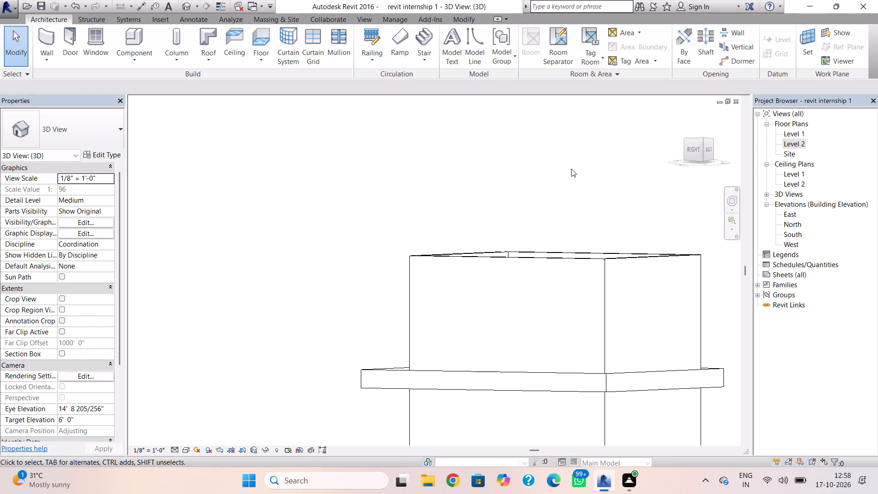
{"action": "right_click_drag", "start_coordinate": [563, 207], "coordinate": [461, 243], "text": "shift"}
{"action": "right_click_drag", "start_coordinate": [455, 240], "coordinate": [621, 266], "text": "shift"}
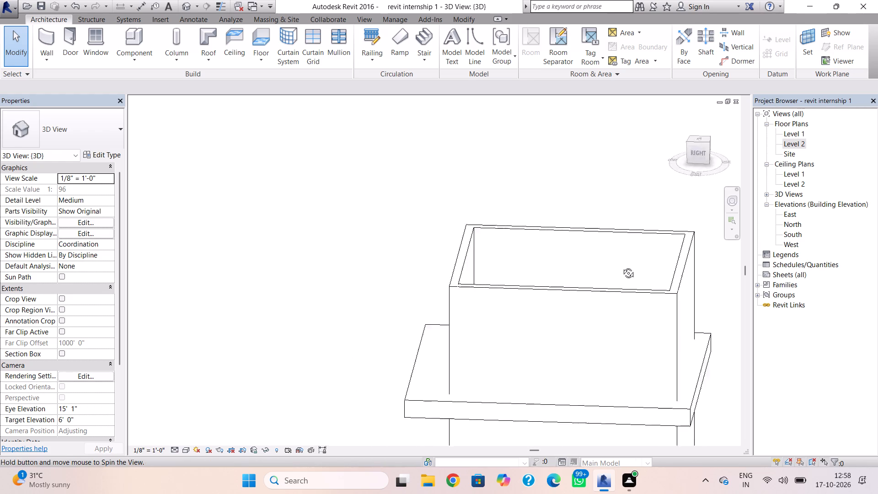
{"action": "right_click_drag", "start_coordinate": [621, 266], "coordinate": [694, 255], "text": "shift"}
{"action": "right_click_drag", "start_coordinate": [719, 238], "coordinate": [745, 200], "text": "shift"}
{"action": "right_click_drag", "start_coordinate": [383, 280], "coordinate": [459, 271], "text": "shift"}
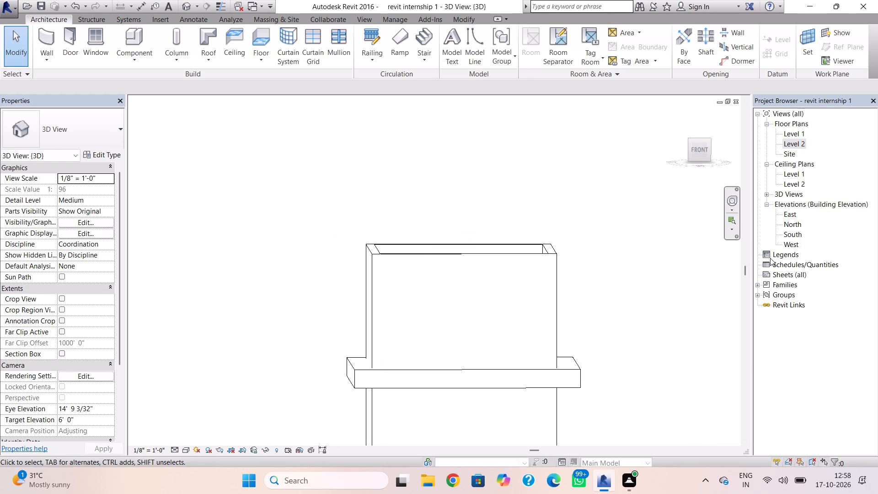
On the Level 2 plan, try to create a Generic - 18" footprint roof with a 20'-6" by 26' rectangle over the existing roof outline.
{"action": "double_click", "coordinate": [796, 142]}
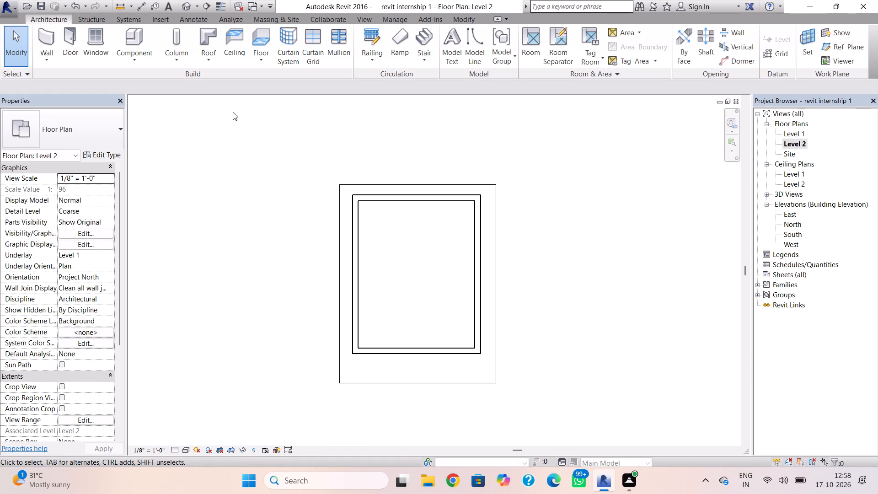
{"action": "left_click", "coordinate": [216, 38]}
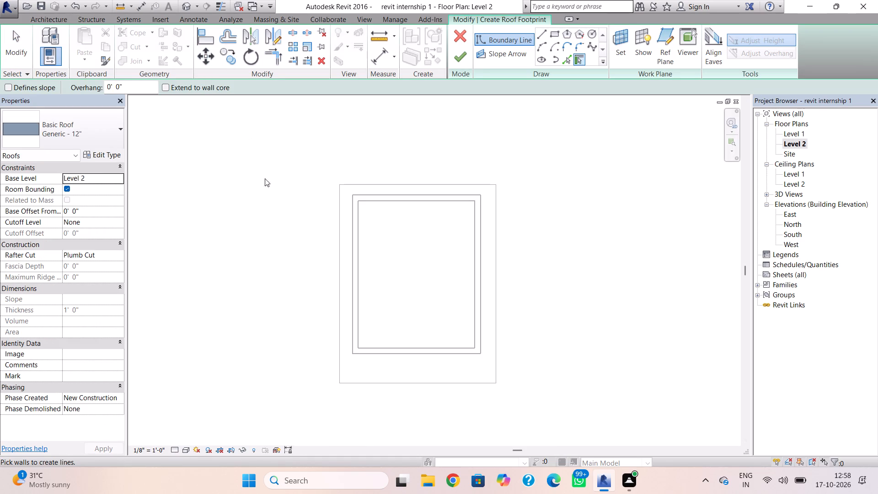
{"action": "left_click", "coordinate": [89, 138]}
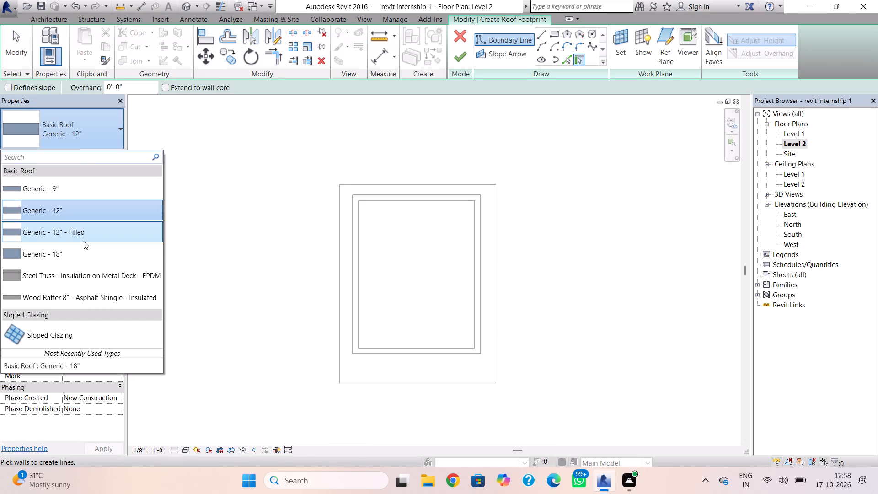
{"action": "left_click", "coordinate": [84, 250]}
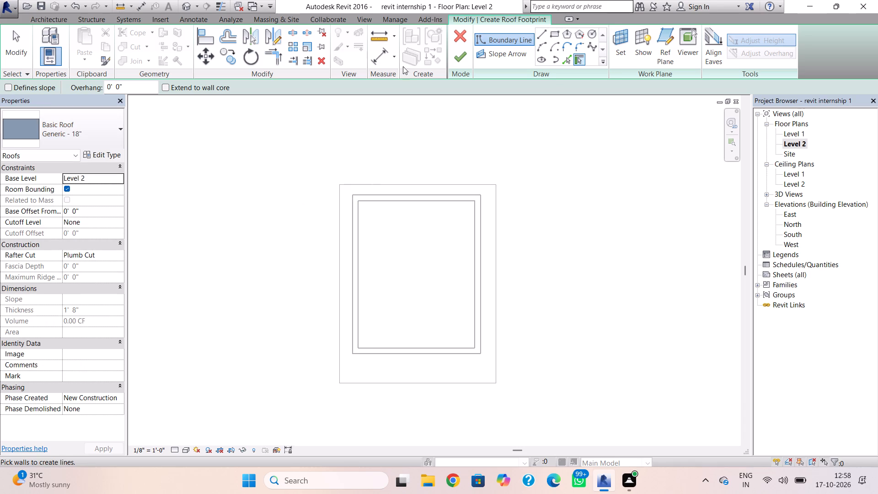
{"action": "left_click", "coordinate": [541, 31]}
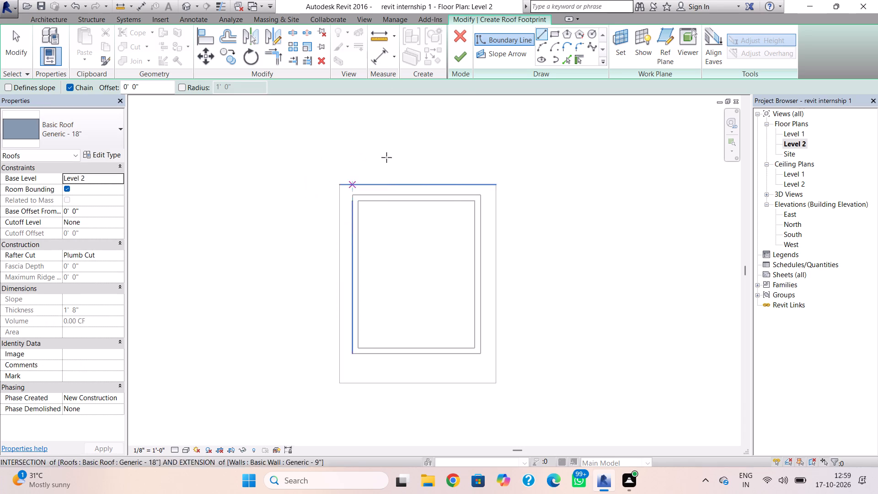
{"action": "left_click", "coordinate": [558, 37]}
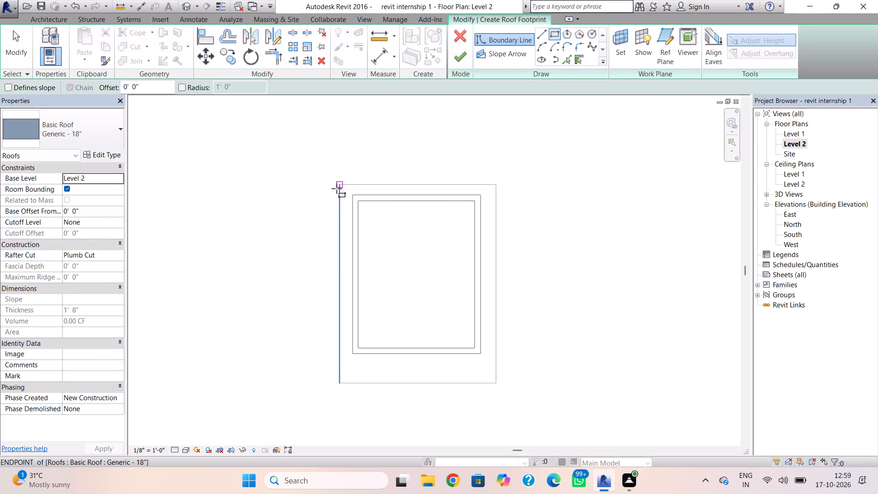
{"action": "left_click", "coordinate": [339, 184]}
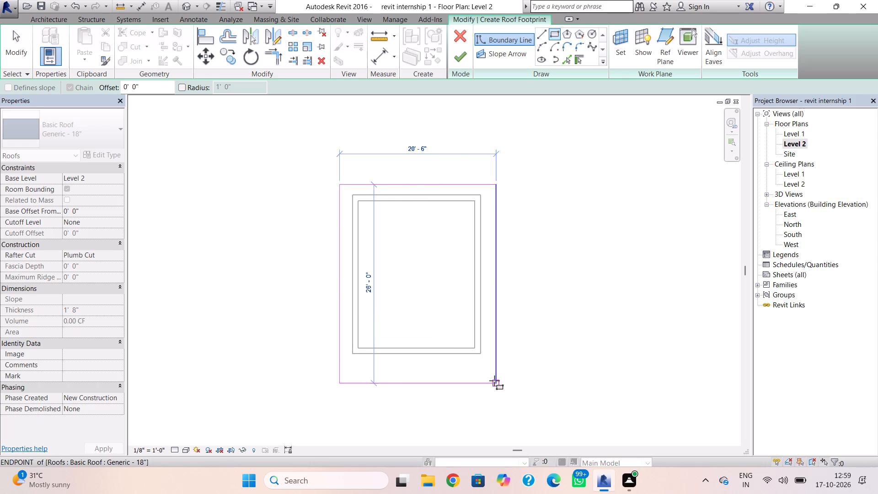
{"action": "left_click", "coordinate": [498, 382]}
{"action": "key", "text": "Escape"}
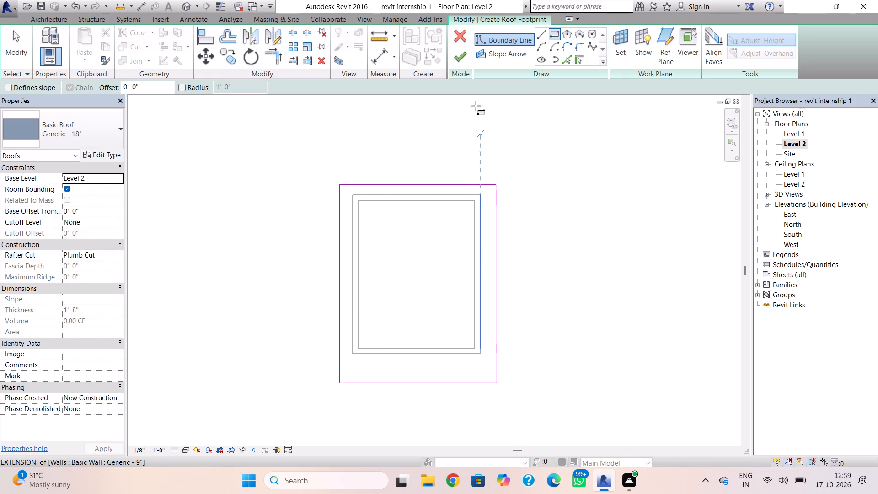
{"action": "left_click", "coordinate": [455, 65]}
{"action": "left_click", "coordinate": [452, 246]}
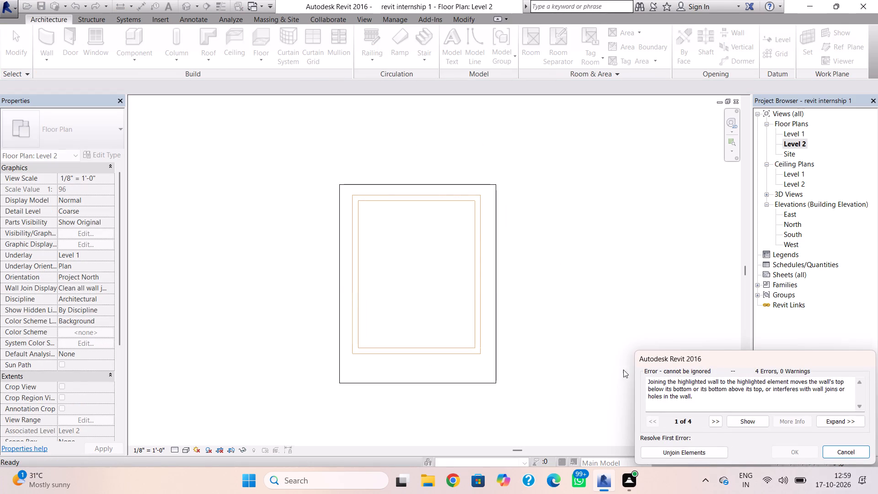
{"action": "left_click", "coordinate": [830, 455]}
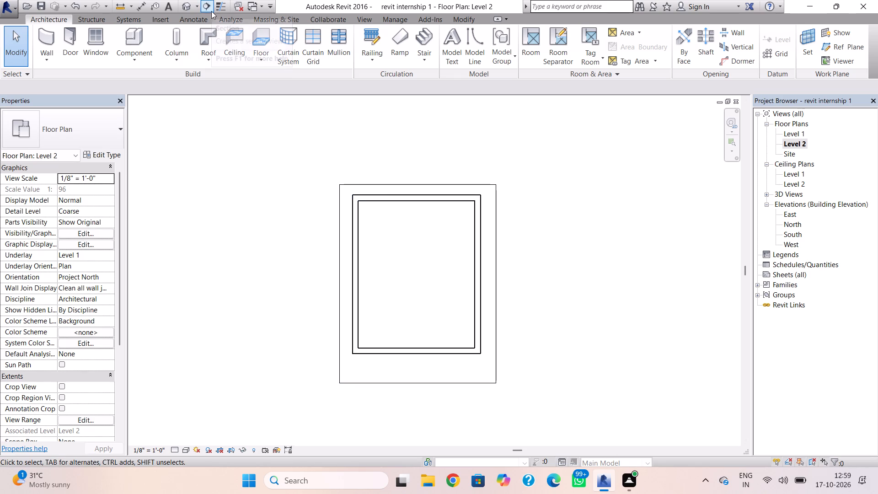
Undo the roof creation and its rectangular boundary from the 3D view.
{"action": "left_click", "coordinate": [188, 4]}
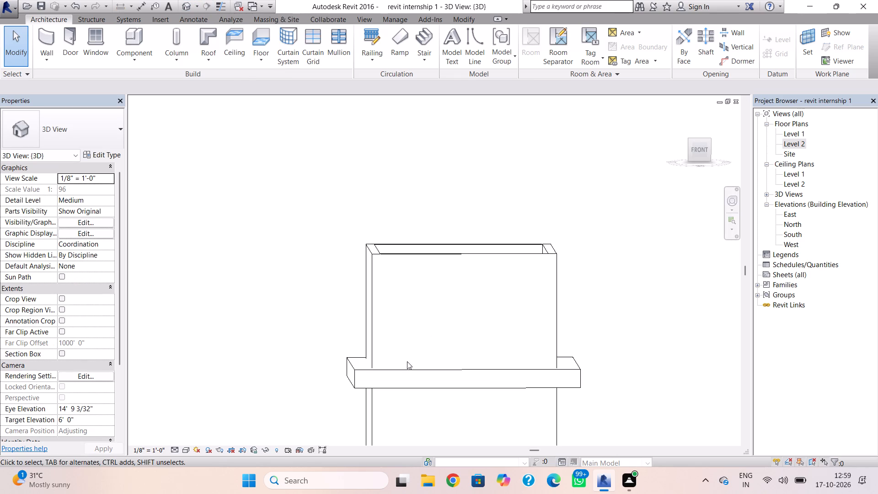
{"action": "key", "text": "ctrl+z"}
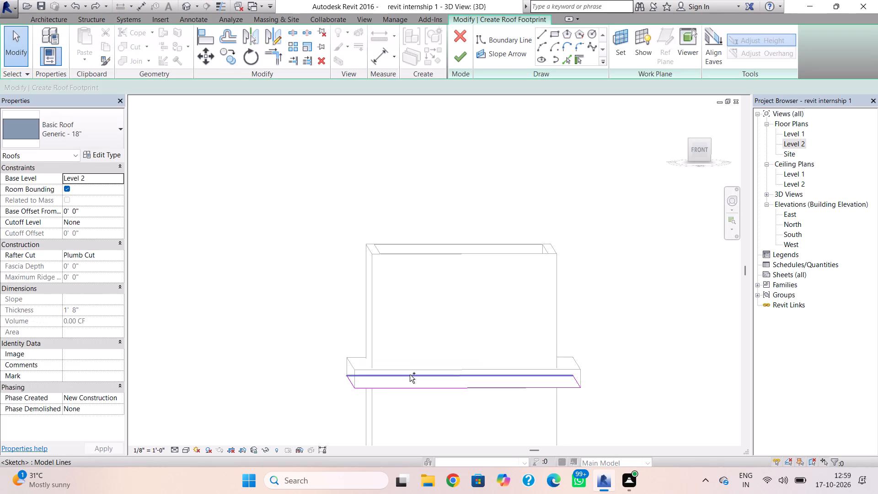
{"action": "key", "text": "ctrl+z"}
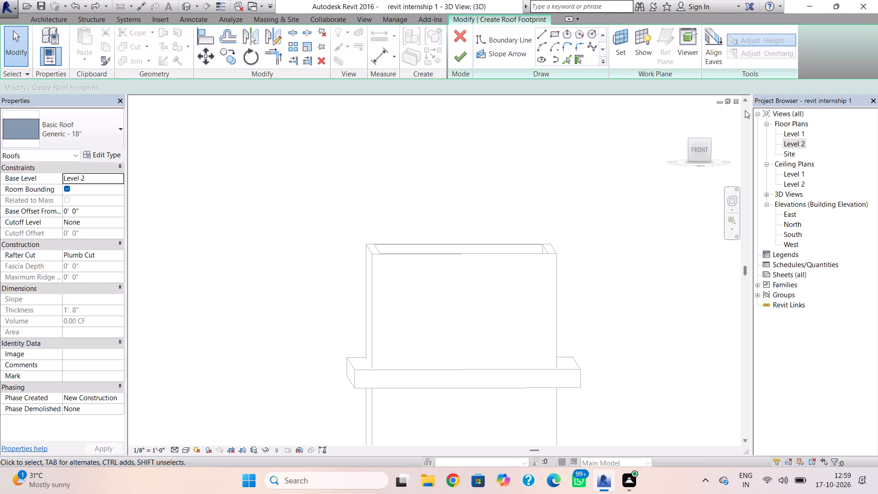
Open the East elevation and discard the empty roof footprint sketch.
{"action": "double_click", "coordinate": [792, 216]}
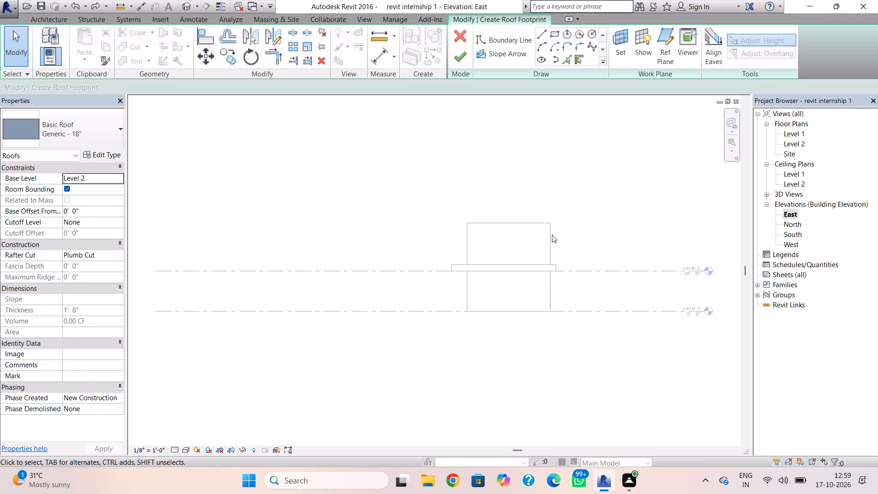
{"action": "scroll", "coordinate": [608, 263], "scroll_direction": "down", "scroll_amount": 1}
{"action": "middle_click_drag", "start_coordinate": [562, 280], "coordinate": [422, 291]}
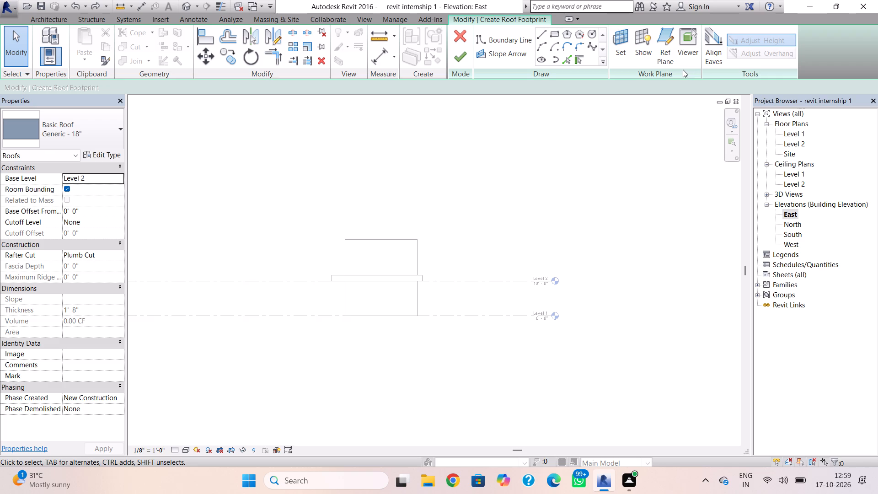
{"action": "left_click", "coordinate": [463, 38]}
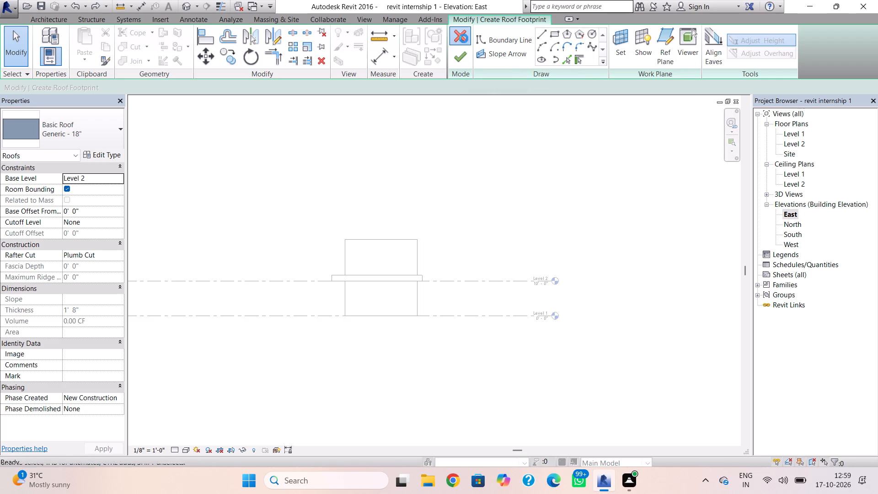
{"action": "left_click", "coordinate": [479, 248]}
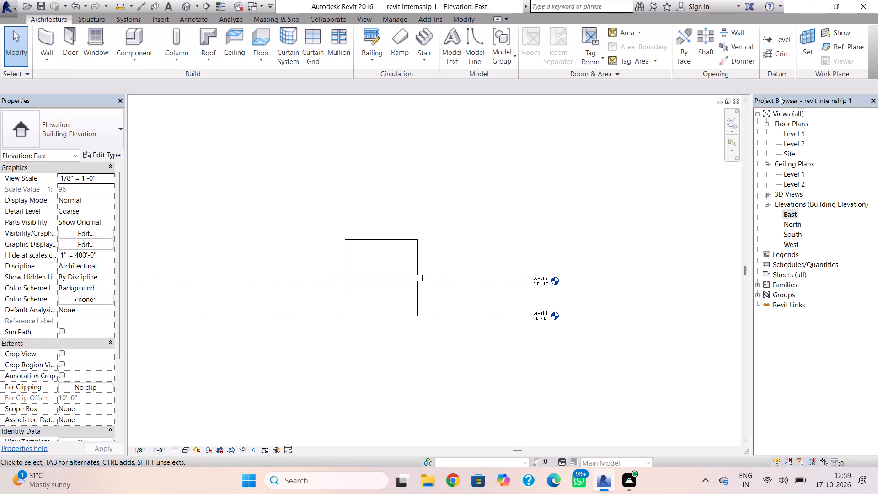
Add a level 12' above Level 2 by picking the Level 2 line with a 12' offset.
{"action": "left_click", "coordinate": [787, 43]}
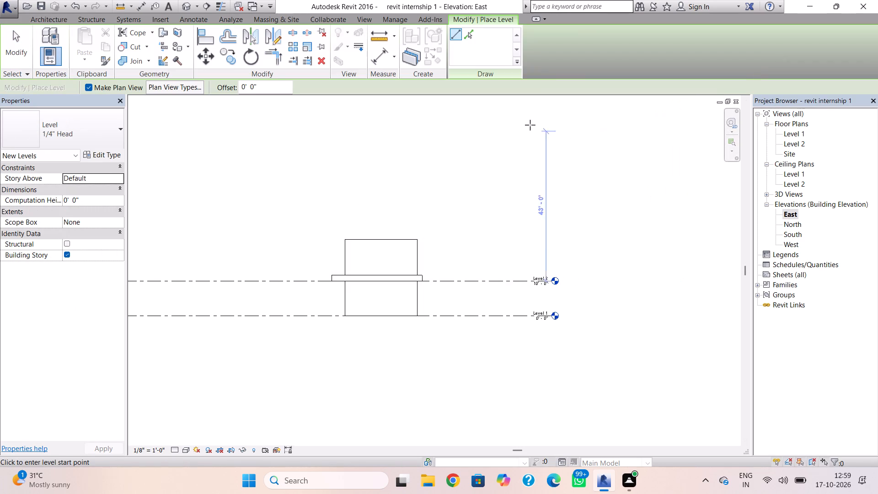
{"action": "left_click", "coordinate": [470, 30]}
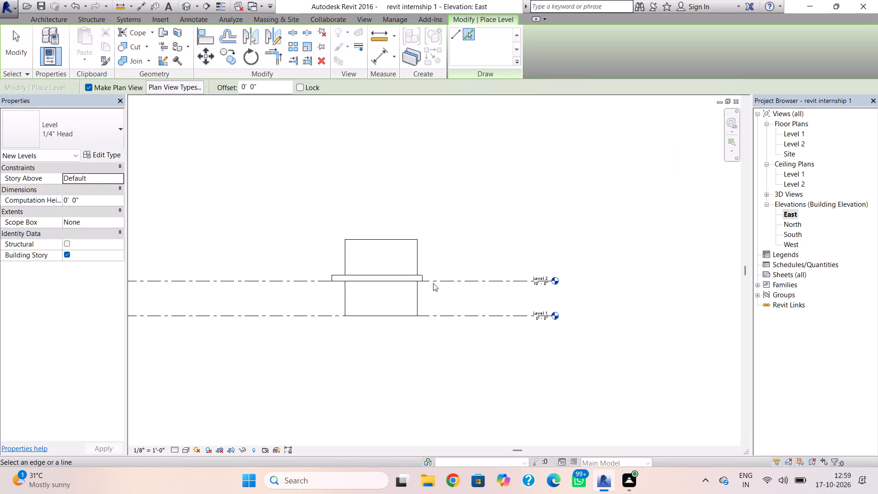
{"action": "left_click", "coordinate": [276, 87]}
{"action": "left_click_drag", "start_coordinate": [276, 88], "coordinate": [234, 86]}
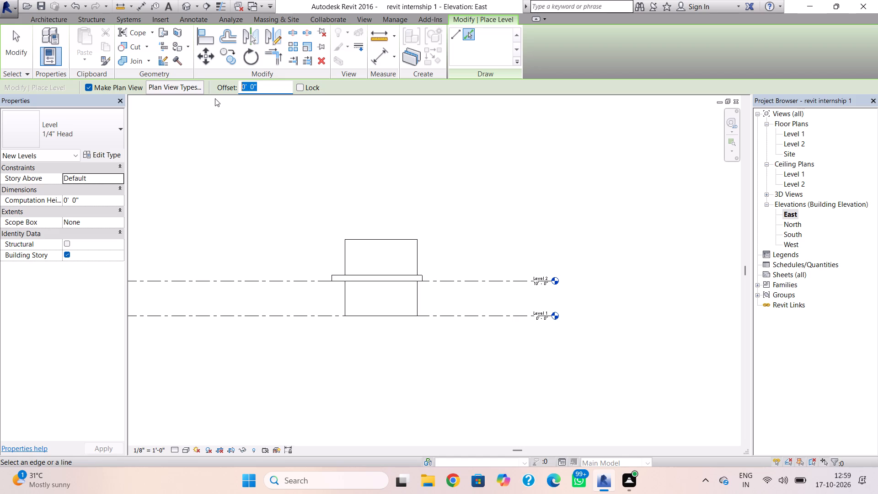
{"action": "key", "text": "1"}
{"action": "type", "text": "2'"}
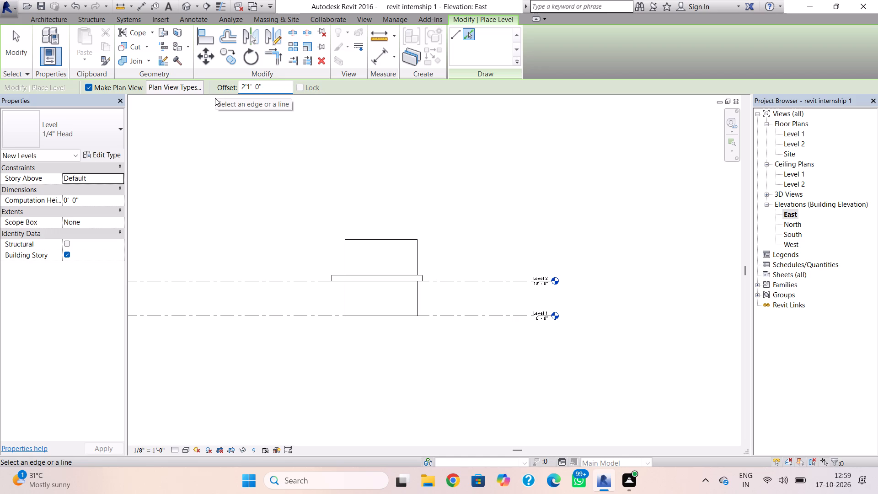
{"action": "key", "text": "BackSpace"}
{"action": "key", "text": "Right"}
{"action": "key", "text": "Right"}
{"action": "key", "text": "Right"}
{"action": "key", "text": "Right"}
{"action": "key", "text": "Right"}
{"action": "key", "text": "Right"}
{"action": "key", "text": "BackSpace"}
{"action": "key", "text": "BackSpace"}
{"action": "key", "text": "BackSpace"}
{"action": "key", "text": "BackSpace"}
{"action": "key", "text": "BackSpace"}
{"action": "key", "text": "BackSpace"}
{"action": "key", "text": "BackSpace"}
{"action": "type", "text": "12'"}
{"action": "key", "text": "Return"}
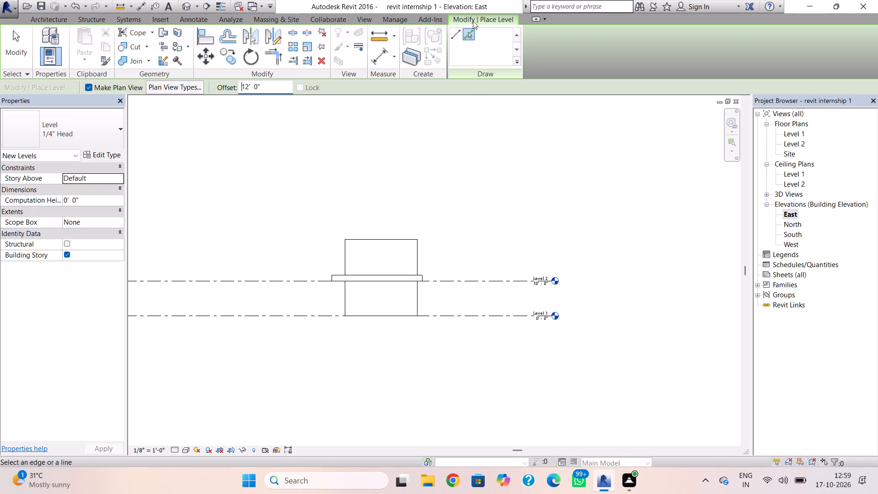
{"action": "left_click", "coordinate": [466, 36]}
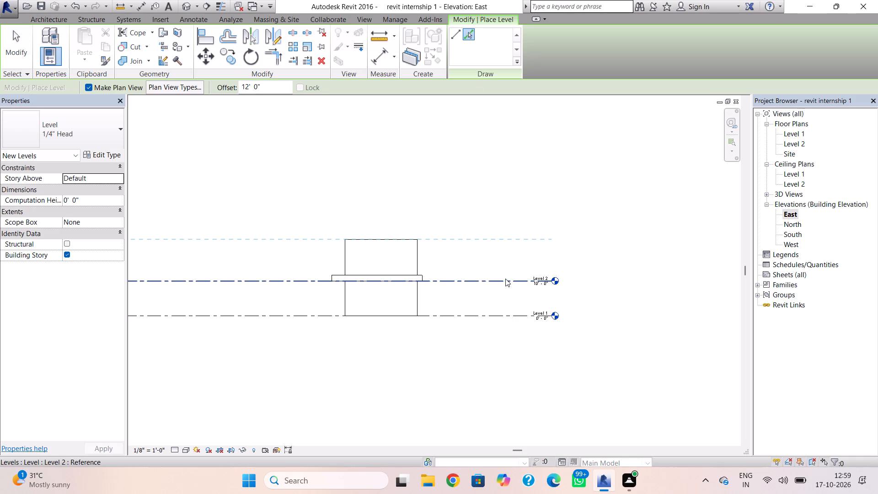
{"action": "left_click", "coordinate": [505, 279]}
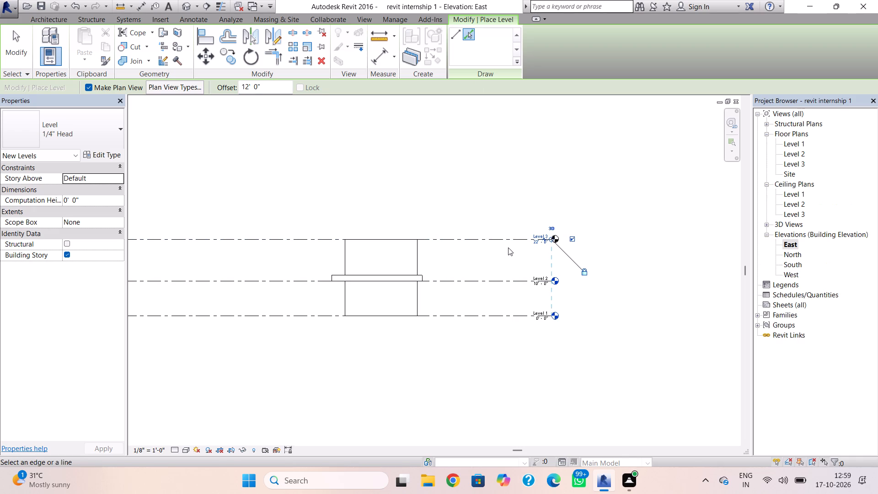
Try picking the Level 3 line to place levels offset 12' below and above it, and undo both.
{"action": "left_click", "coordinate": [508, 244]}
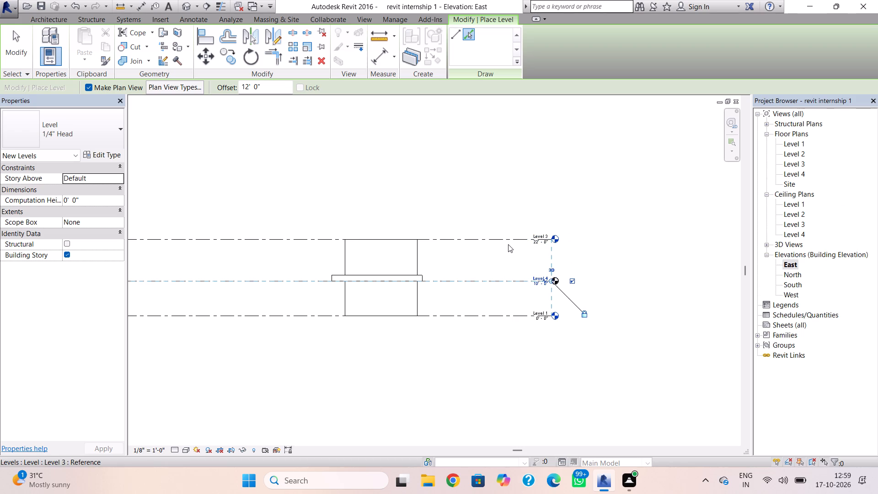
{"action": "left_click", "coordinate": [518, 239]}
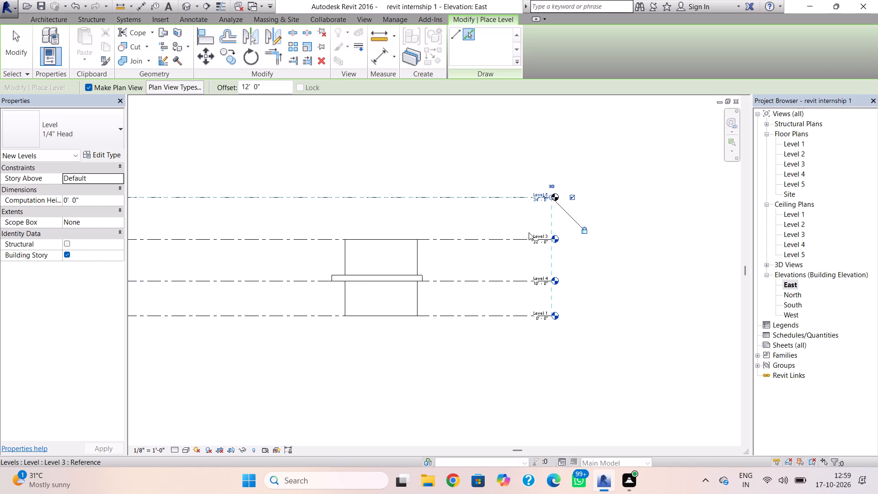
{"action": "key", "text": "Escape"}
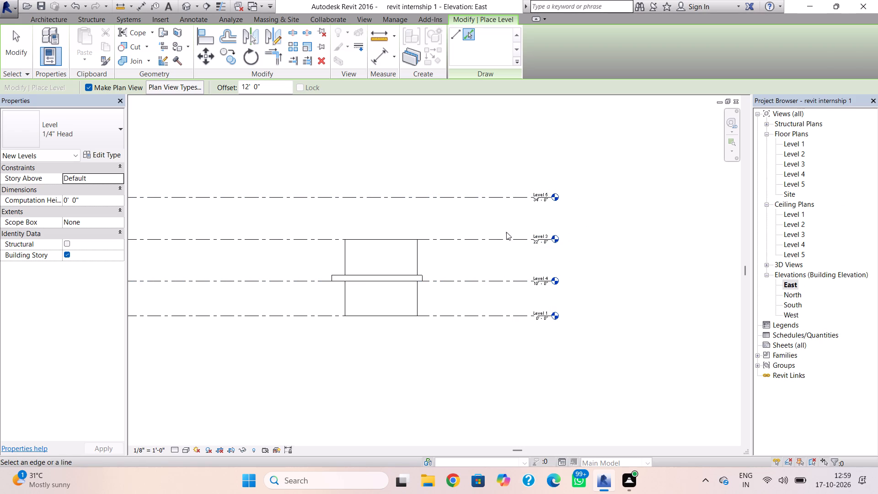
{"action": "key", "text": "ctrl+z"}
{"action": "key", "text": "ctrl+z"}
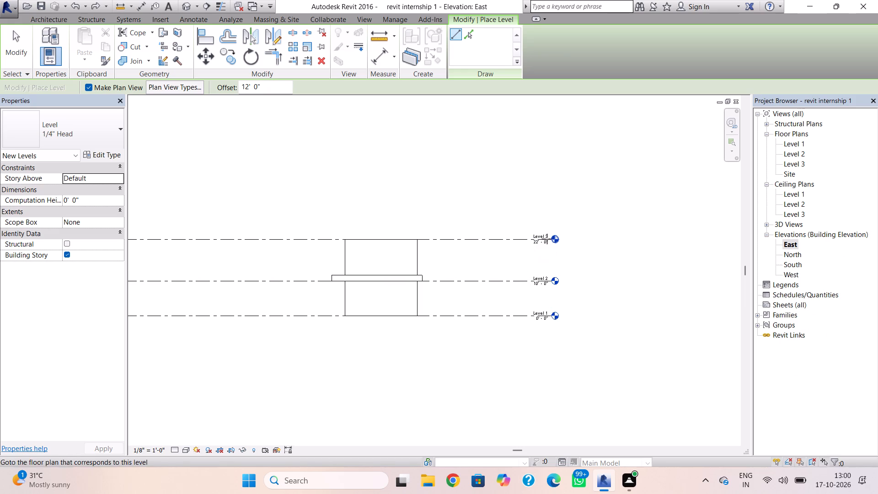
Add a level 12' above Level 3 by picking its line with the 12' offset.
{"action": "left_click", "coordinate": [474, 33]}
{"action": "left_click", "coordinate": [515, 238]}
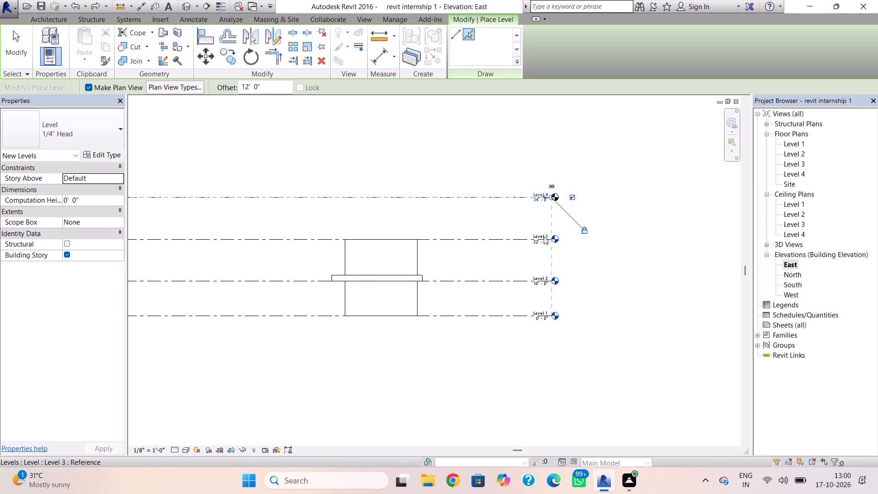
{"action": "key", "text": "Escape"}
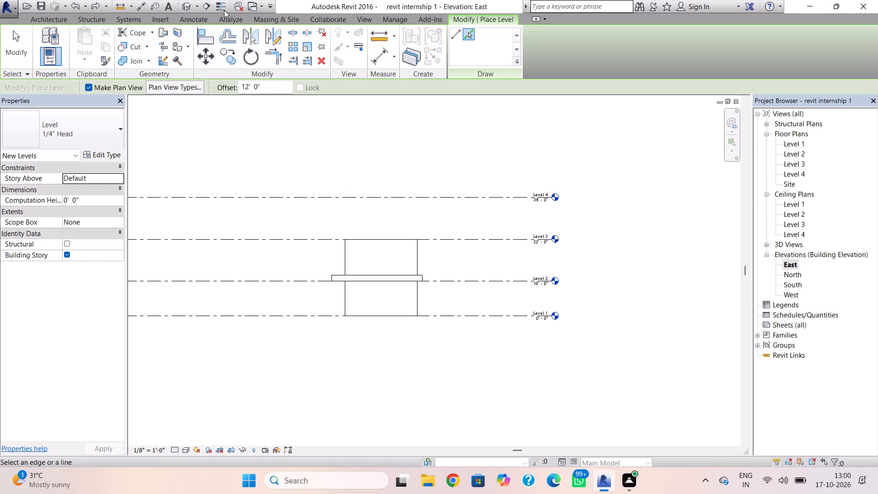
Create a flat Generic - 12" roof by footprint, started from the Level 2 plan, with a rectangle traced over the existing roof outline in the Level 3 plan.
{"action": "double_click", "coordinate": [799, 147]}
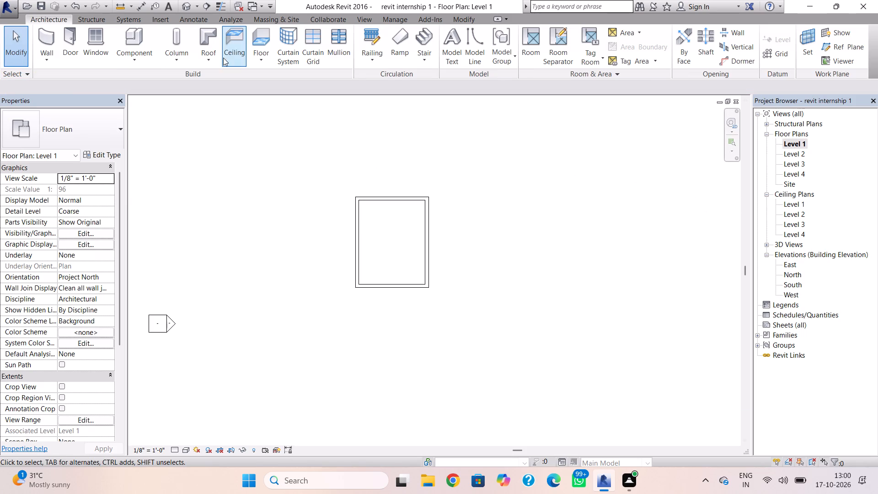
{"action": "left_click", "coordinate": [185, 5]}
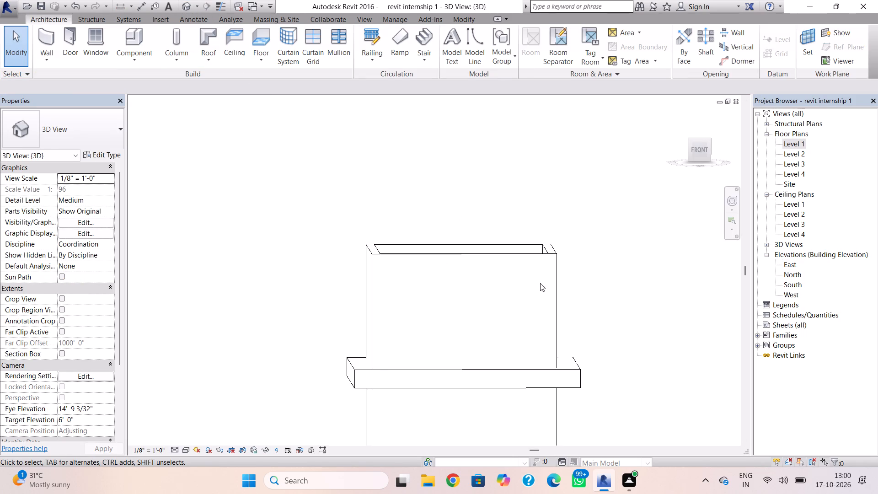
{"action": "double_click", "coordinate": [795, 154]}
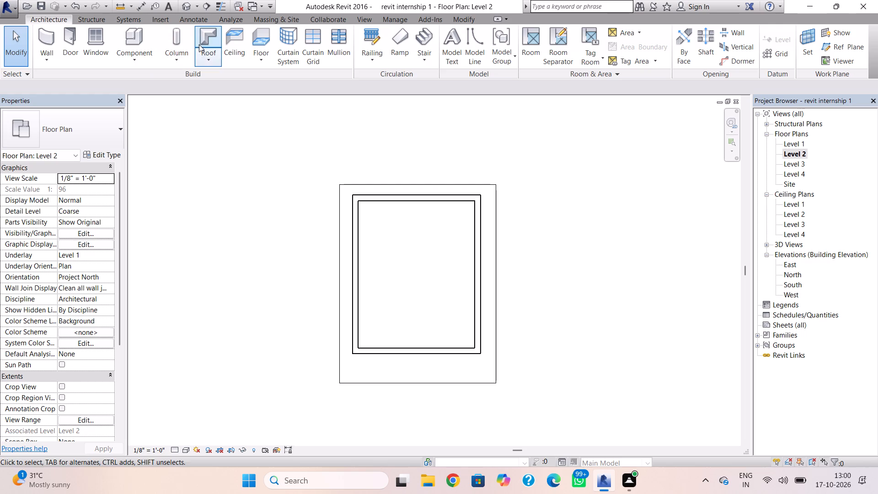
{"action": "left_click", "coordinate": [199, 44]}
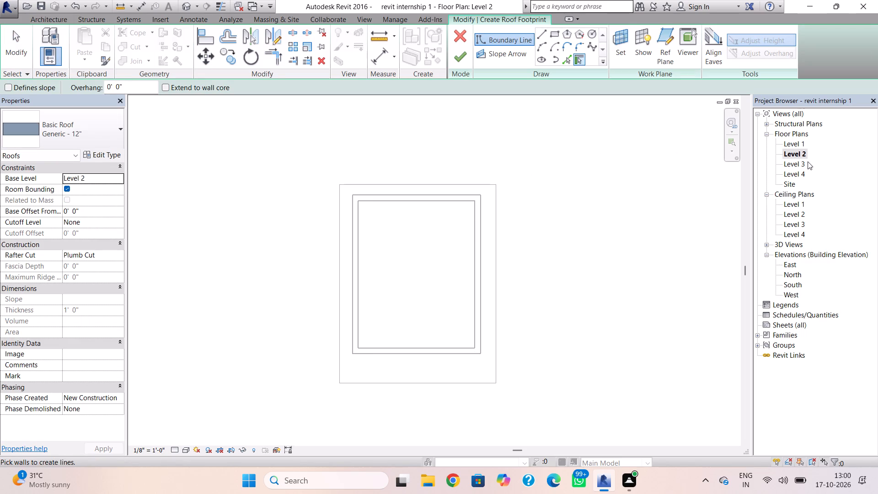
{"action": "left_click", "coordinate": [805, 161]}
{"action": "double_click", "coordinate": [799, 165]}
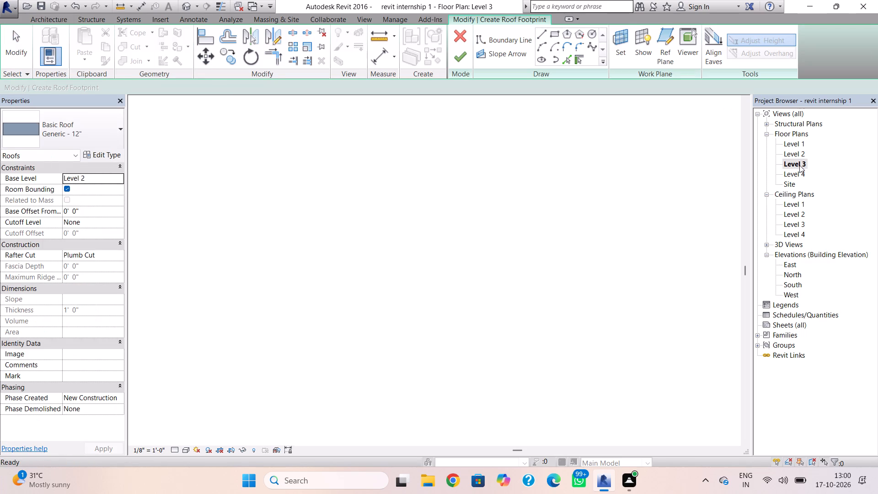
{"action": "left_click", "coordinate": [556, 36]}
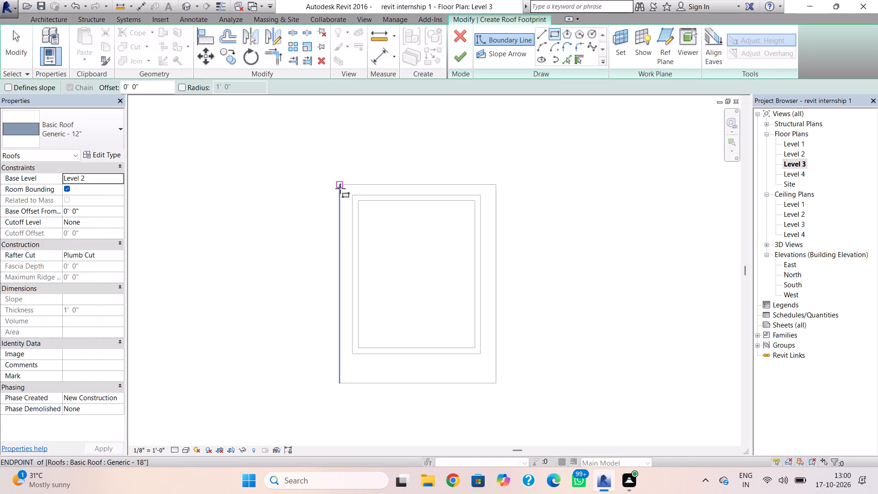
{"action": "left_click", "coordinate": [342, 185]}
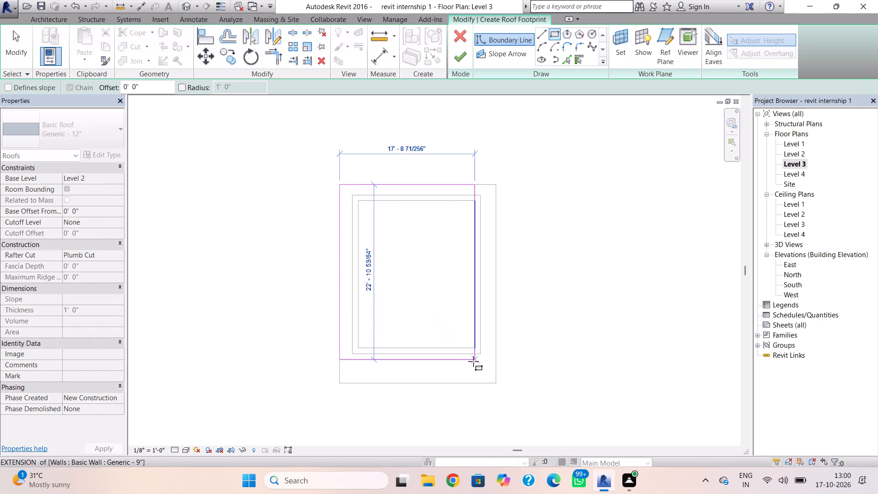
{"action": "left_click", "coordinate": [496, 384]}
{"action": "key", "text": "Escape"}
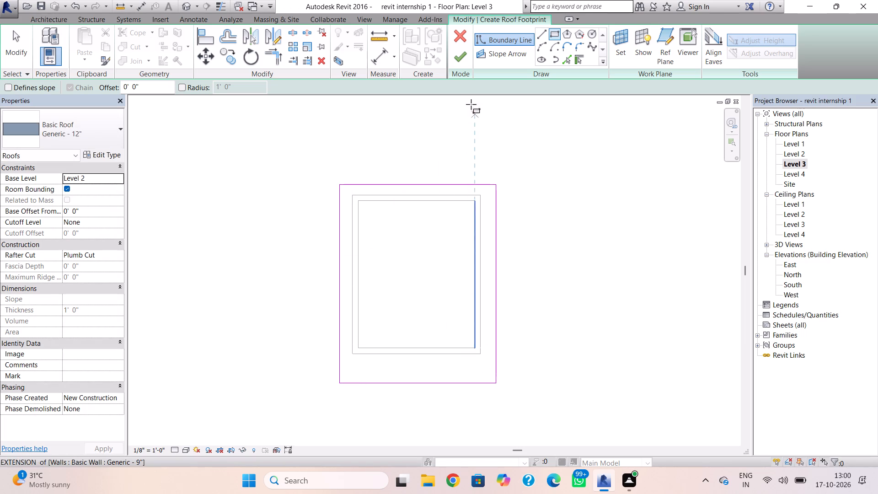
{"action": "left_click", "coordinate": [453, 52]}
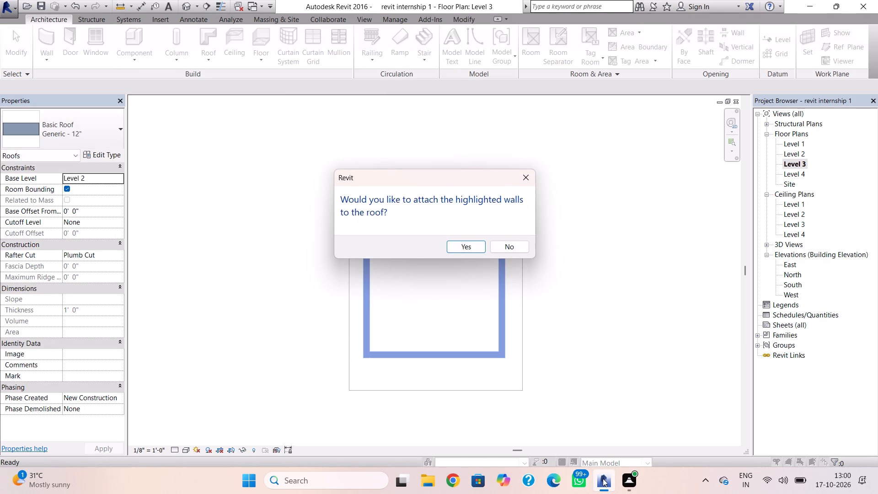
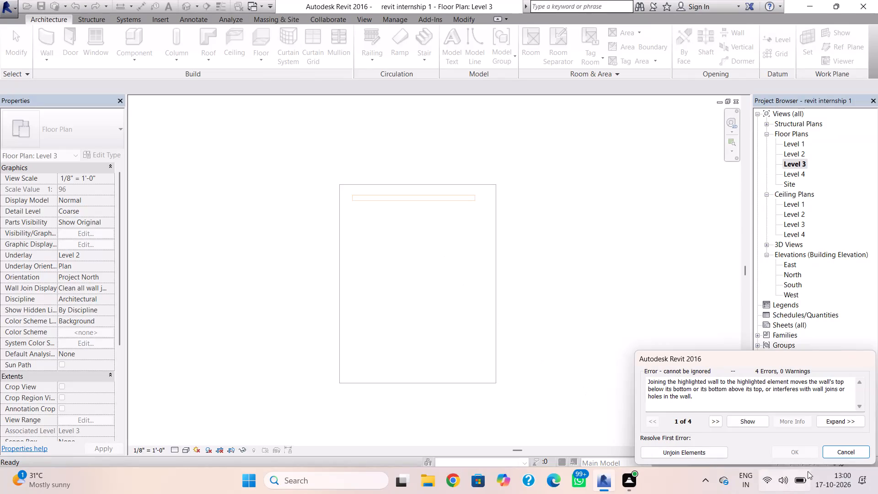
Cancel the roof-to-wall join, undo the newly created 12" roof and its footprint lines, and discard the roof sketch.
{"action": "left_click", "coordinate": [845, 449]}
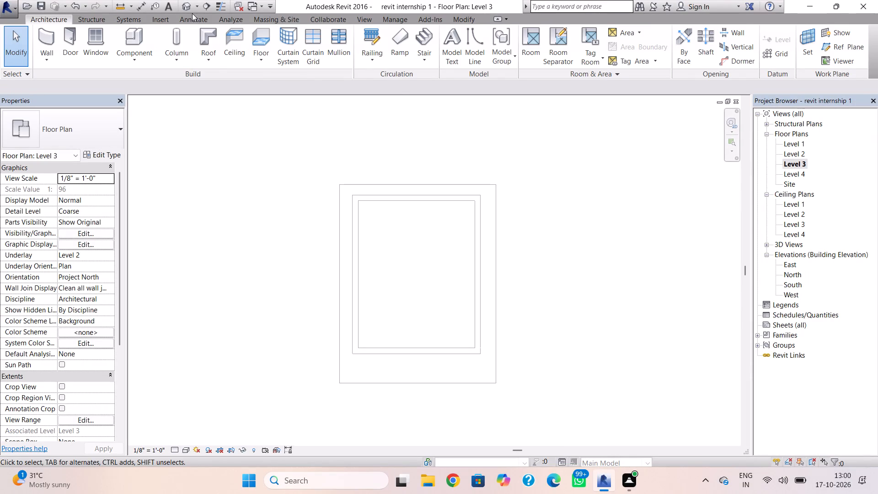
{"action": "left_click", "coordinate": [189, 5]}
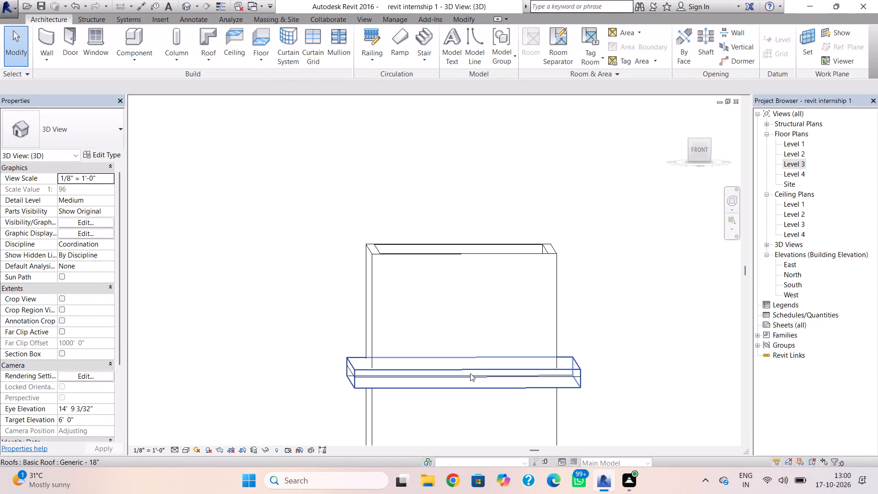
{"action": "middle_click_drag", "start_coordinate": [470, 375], "coordinate": [436, 293]}
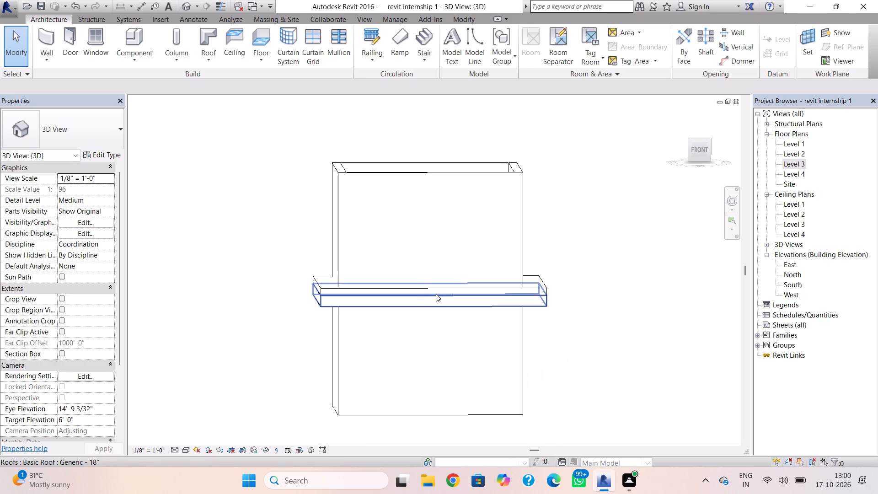
{"action": "key", "text": "ctrl+z"}
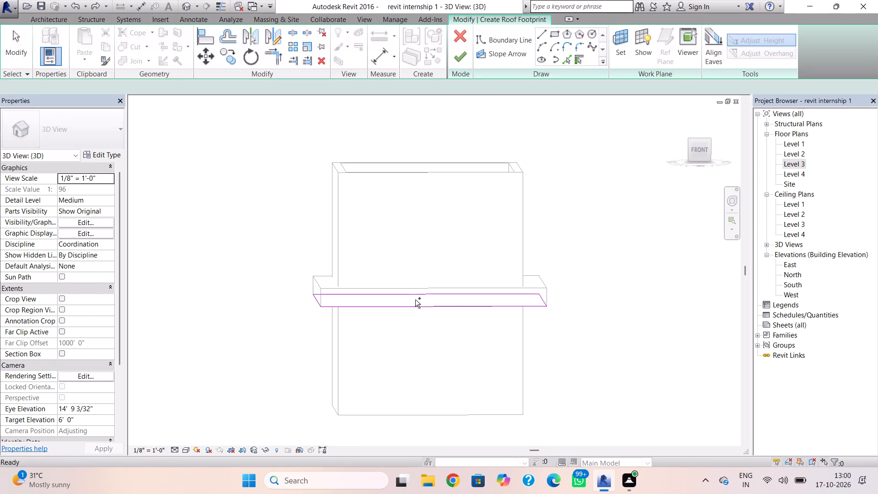
{"action": "key", "text": "ctrl+z"}
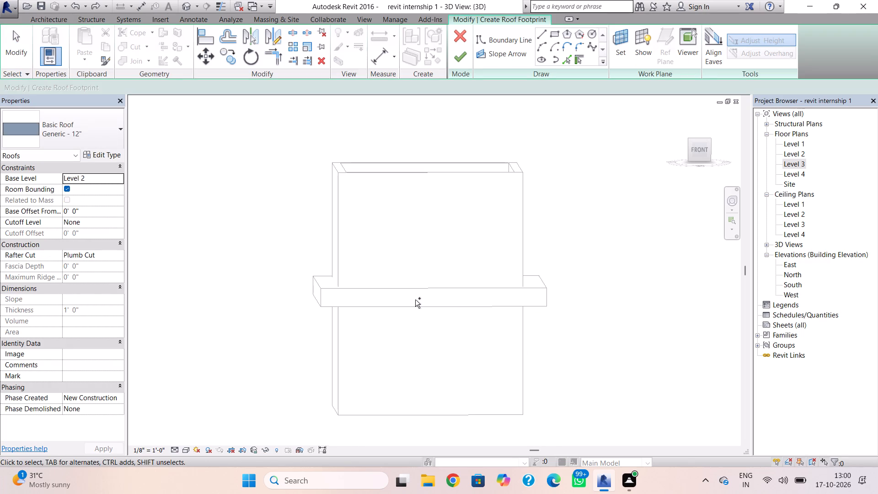
{"action": "left_click", "coordinate": [320, 287]}
{"action": "left_click", "coordinate": [320, 287]}
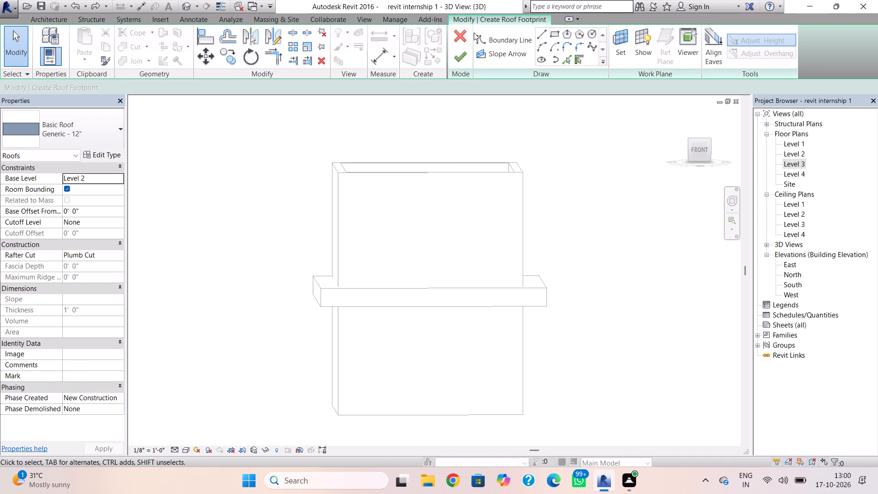
{"action": "left_click", "coordinate": [465, 38]}
{"action": "left_click", "coordinate": [479, 251]}
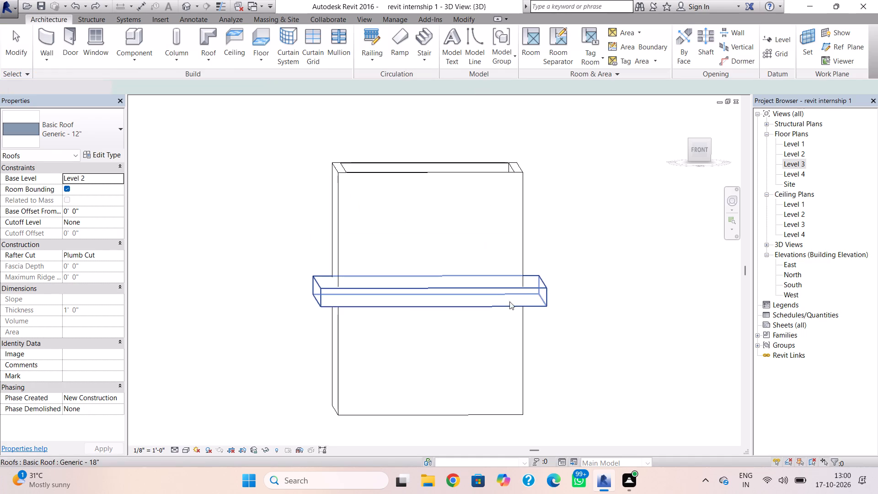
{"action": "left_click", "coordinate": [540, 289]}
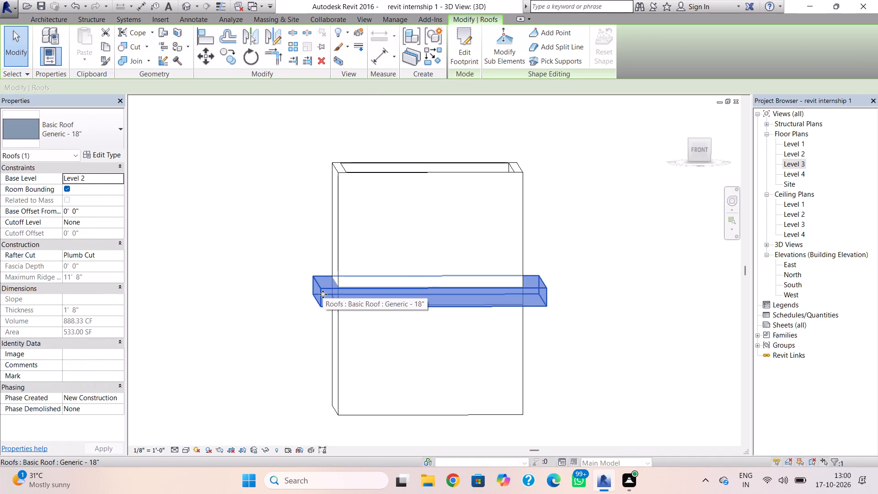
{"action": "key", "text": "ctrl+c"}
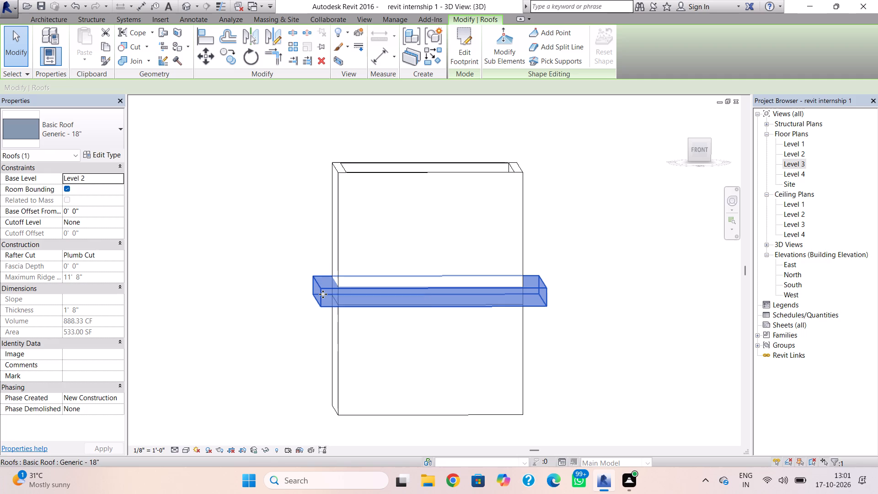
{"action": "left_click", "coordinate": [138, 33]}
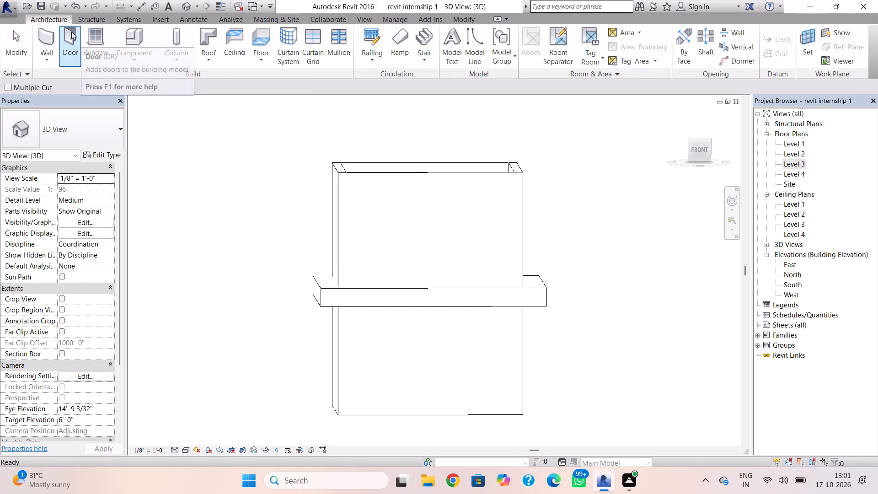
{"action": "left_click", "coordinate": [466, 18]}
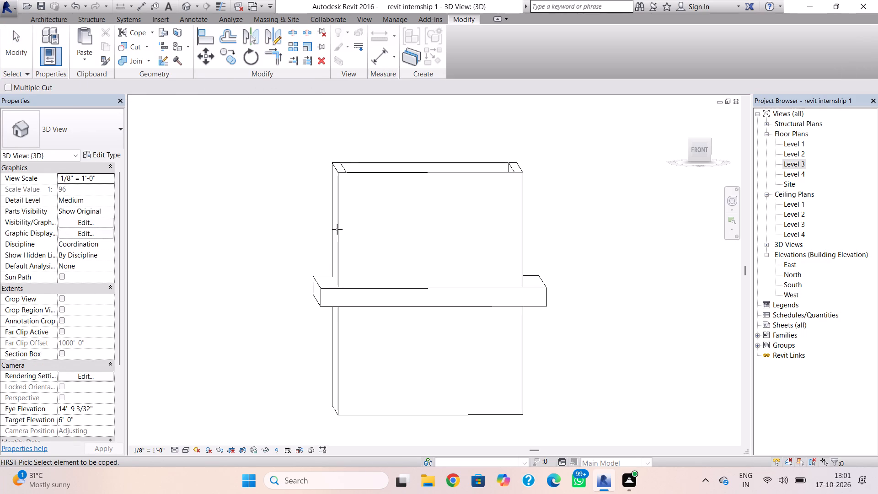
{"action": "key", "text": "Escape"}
Copy the Generic - 18" roof on Level 2 and paste it aligned to Level 3.
{"action": "left_click", "coordinate": [322, 288]}
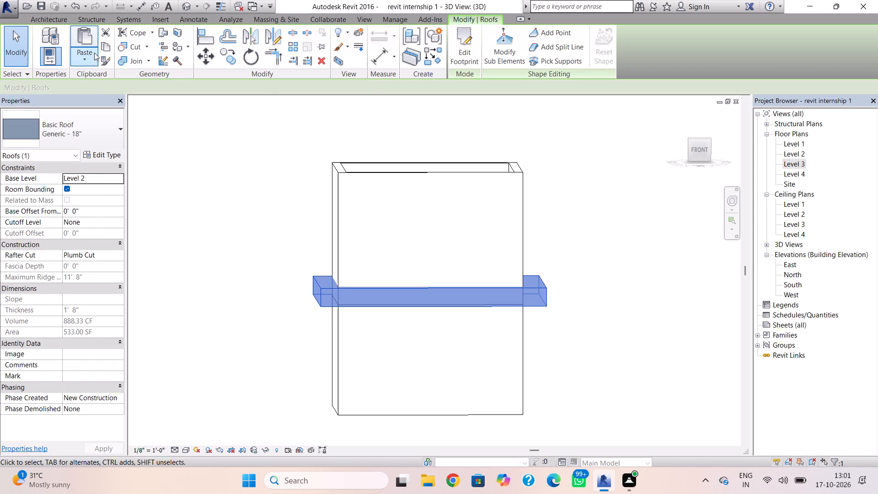
{"action": "left_click", "coordinate": [100, 46]}
{"action": "left_click", "coordinate": [86, 58]}
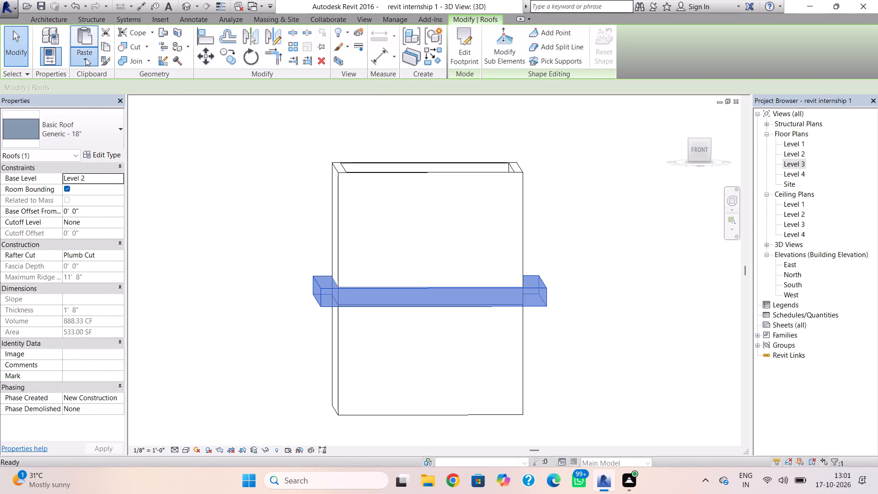
{"action": "left_click", "coordinate": [107, 99]}
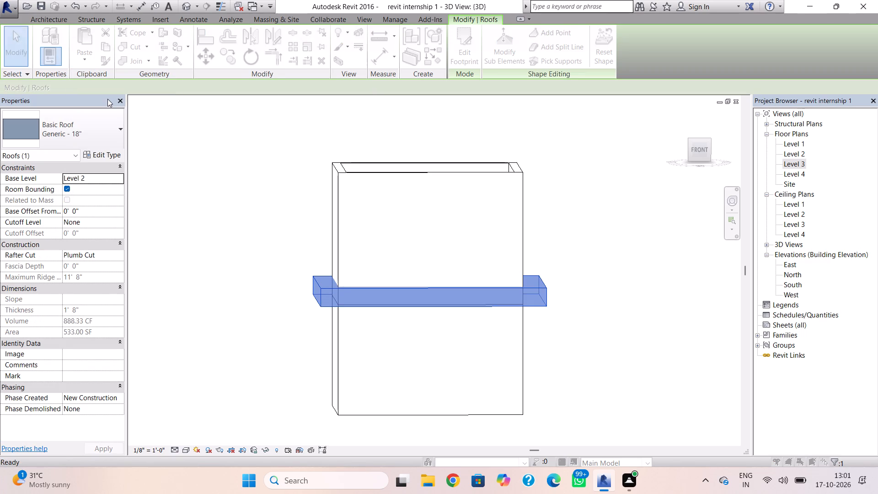
{"action": "left_click", "coordinate": [379, 177]}
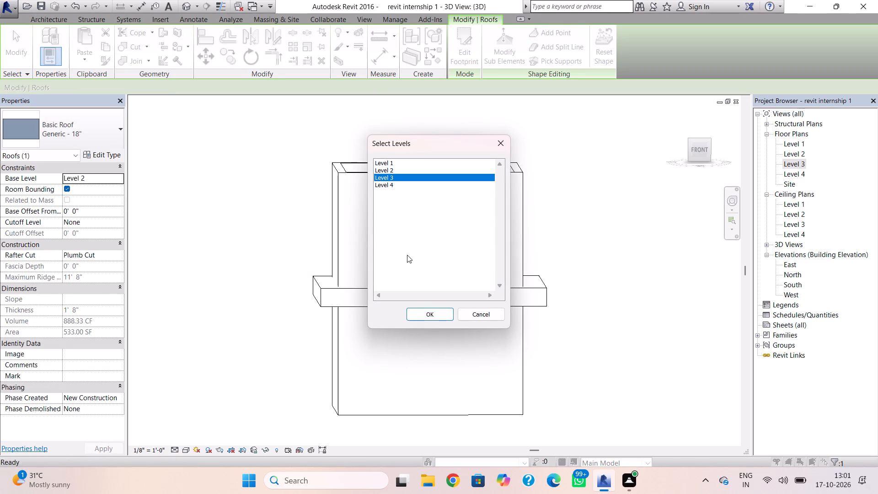
{"action": "left_click", "coordinate": [424, 312]}
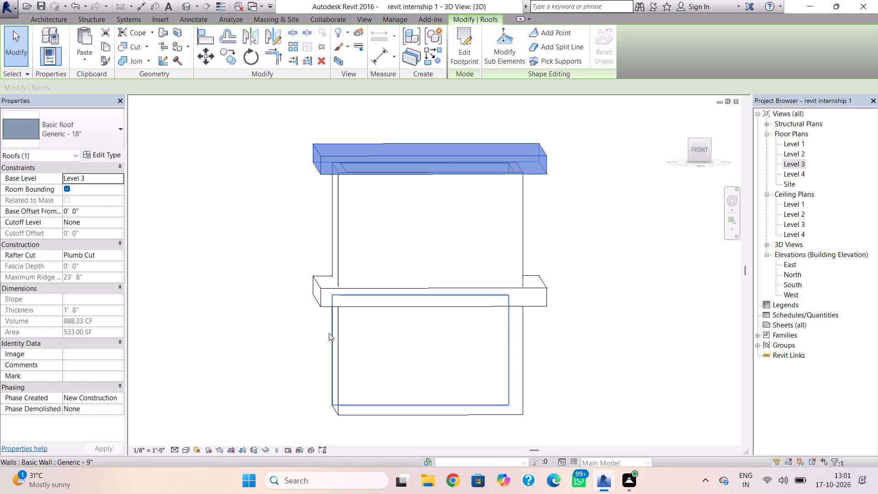
{"action": "right_click_drag", "start_coordinate": [312, 343], "coordinate": [650, 357], "text": "shift"}
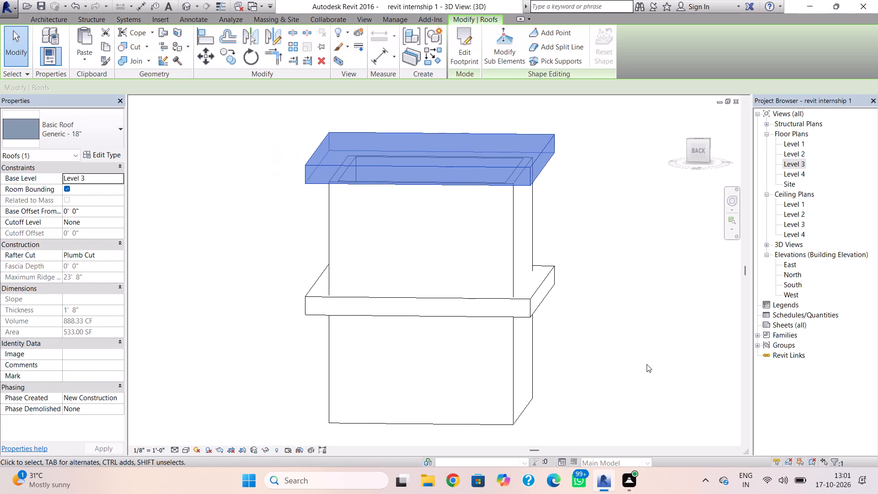
{"action": "key", "text": "Escape"}
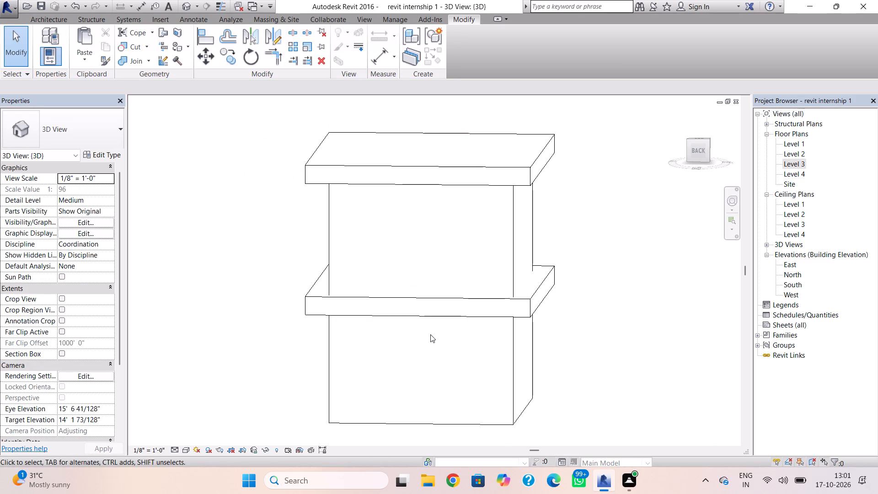
Set the 3D view's visual style to Realistic.
{"action": "left_click", "coordinate": [170, 452]}
{"action": "left_click", "coordinate": [184, 450]}
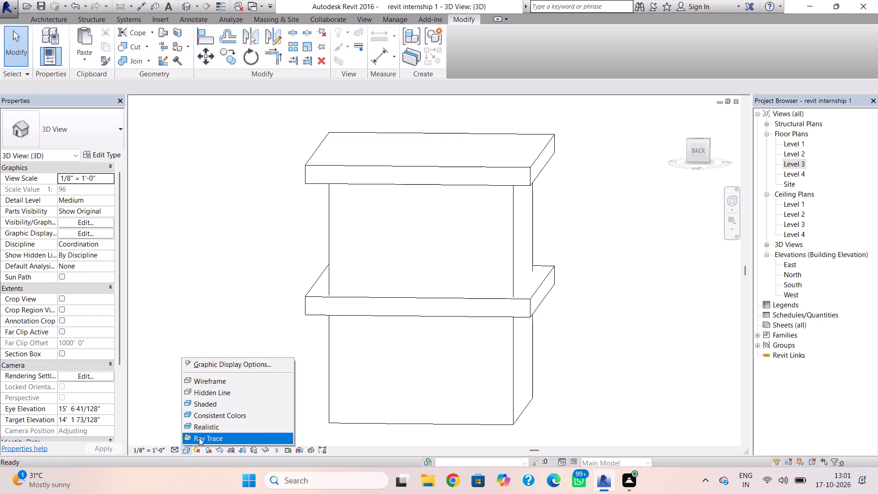
{"action": "left_click", "coordinate": [206, 424]}
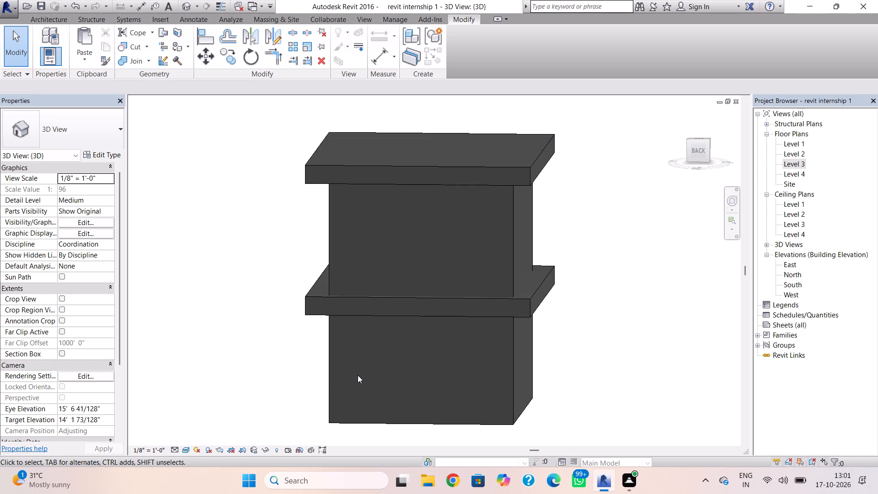
Examine the building's storeys and roof overhangs from several sides in 3D, and check the Level 4 floor plan.
{"action": "right_click_drag", "start_coordinate": [358, 375], "coordinate": [460, 398], "text": "shift"}
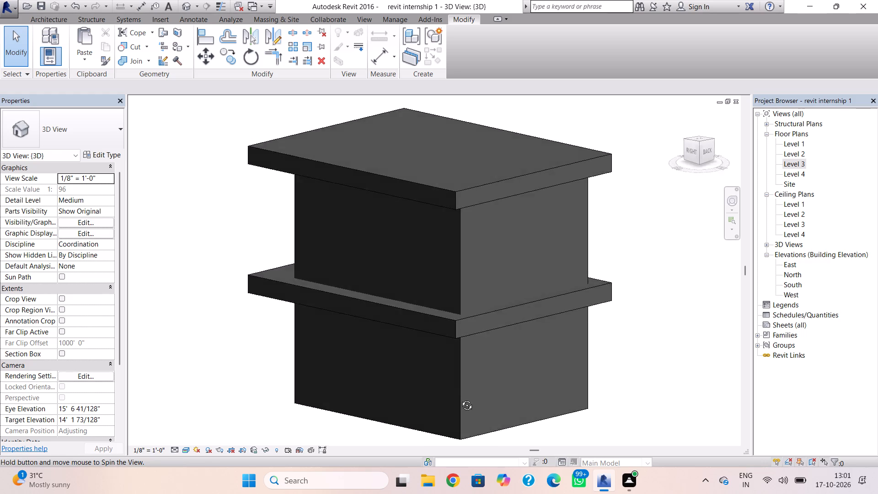
{"action": "right_click_drag", "start_coordinate": [460, 398], "coordinate": [719, 323], "text": "shift"}
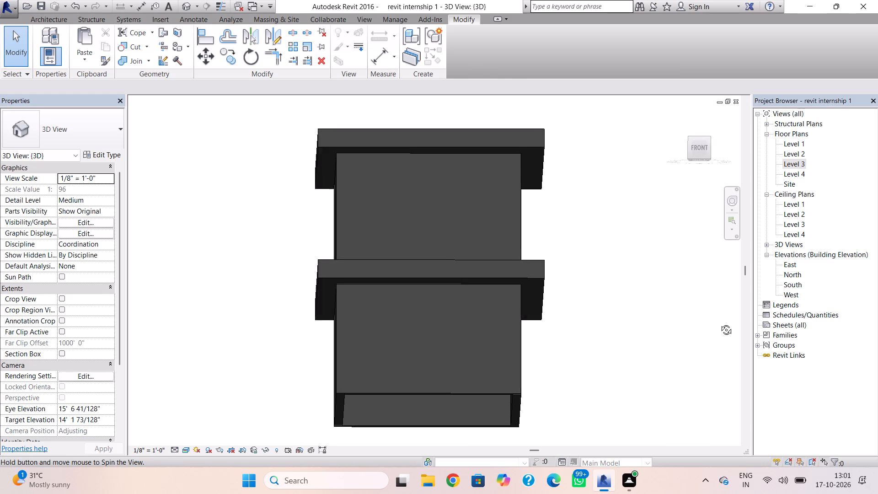
{"action": "right_click_drag", "start_coordinate": [719, 323], "coordinate": [710, 361], "text": "shift"}
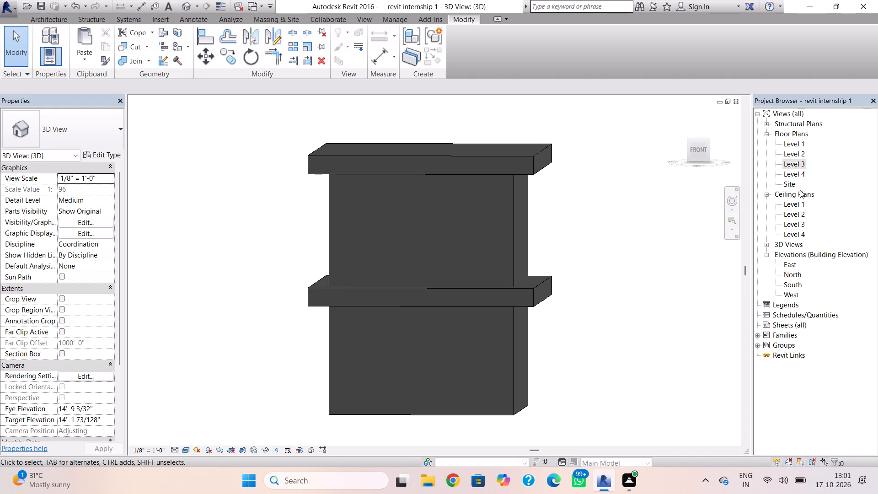
{"action": "double_click", "coordinate": [791, 175]}
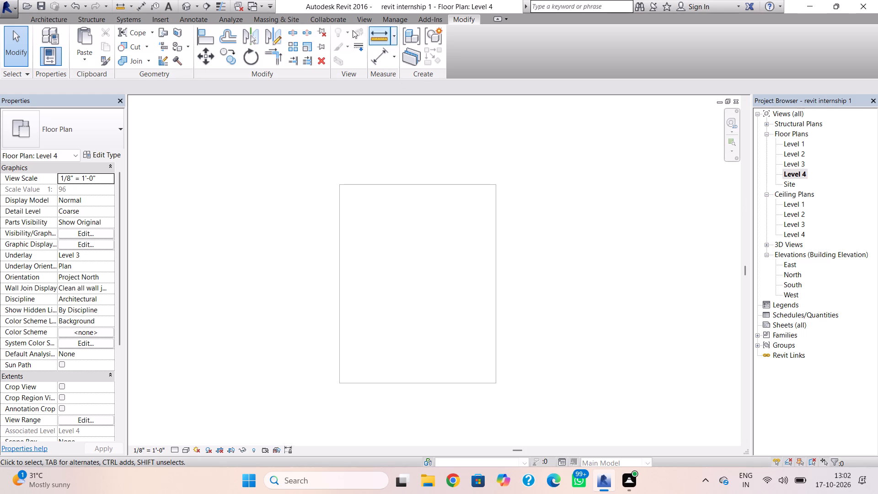
{"action": "left_click", "coordinate": [182, 7]}
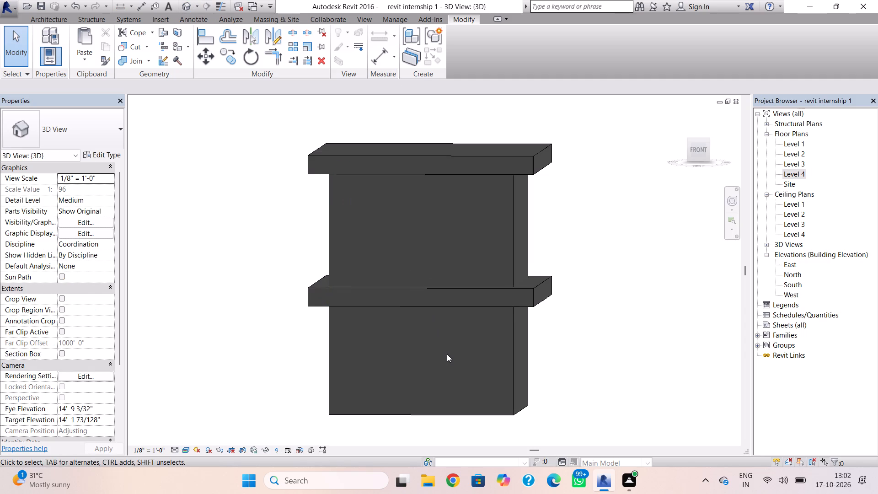
{"action": "left_click", "coordinate": [696, 155]}
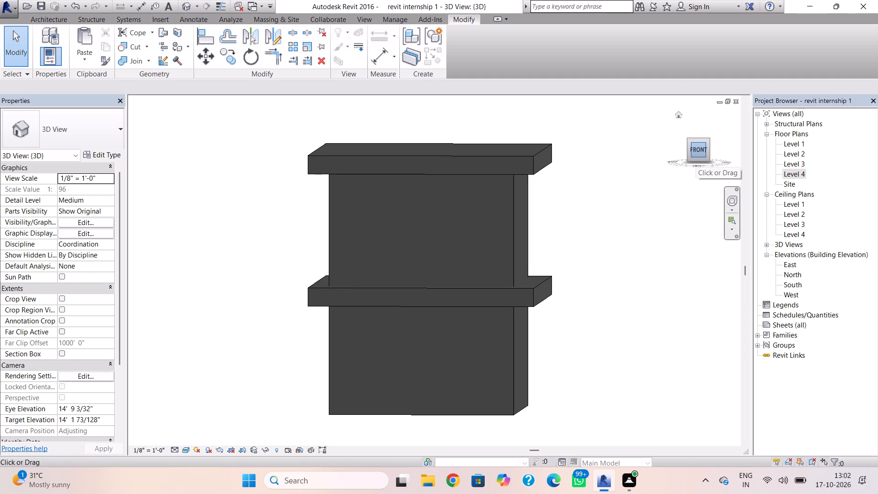
{"action": "double_click", "coordinate": [696, 155]}
{"action": "right_click_drag", "start_coordinate": [573, 259], "coordinate": [499, 288]}
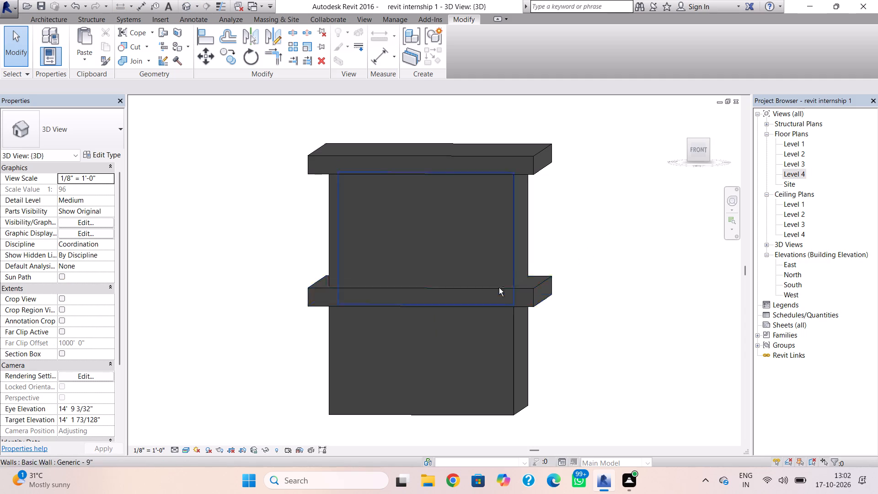
{"action": "right_click_drag", "start_coordinate": [499, 288], "coordinate": [490, 289]}
{"action": "right_click_drag", "start_coordinate": [665, 282], "coordinate": [600, 309], "text": "shift"}
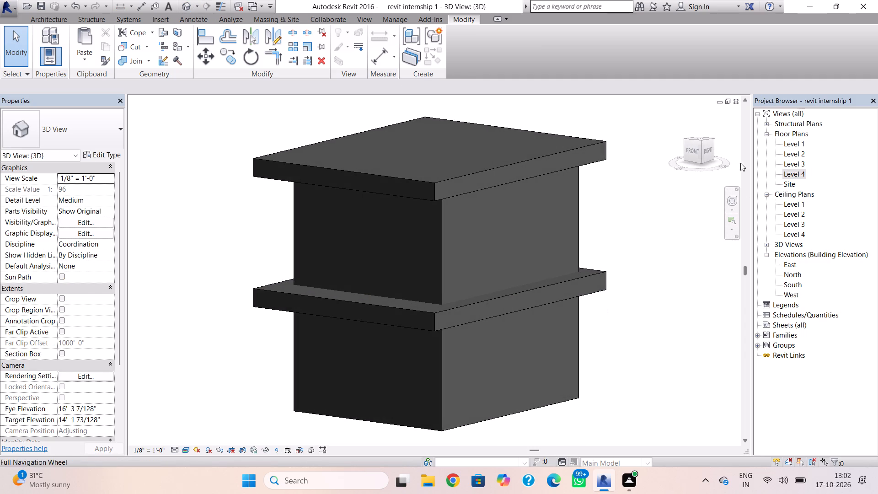
{"action": "double_click", "coordinate": [705, 150]}
{"action": "double_click", "coordinate": [705, 150]}
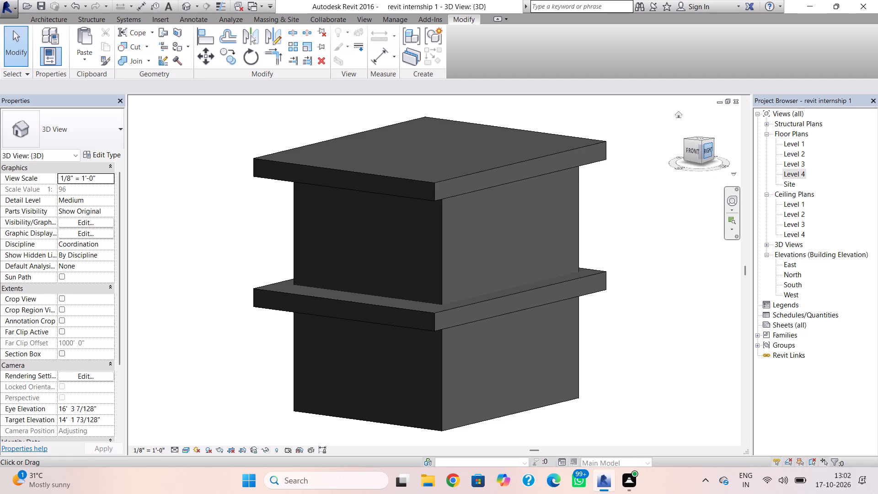
{"action": "double_click", "coordinate": [691, 150]}
{"action": "right_click_drag", "start_coordinate": [620, 283], "coordinate": [665, 278]}
{"action": "right_click_drag", "start_coordinate": [603, 311], "coordinate": [669, 296], "text": "shift"}
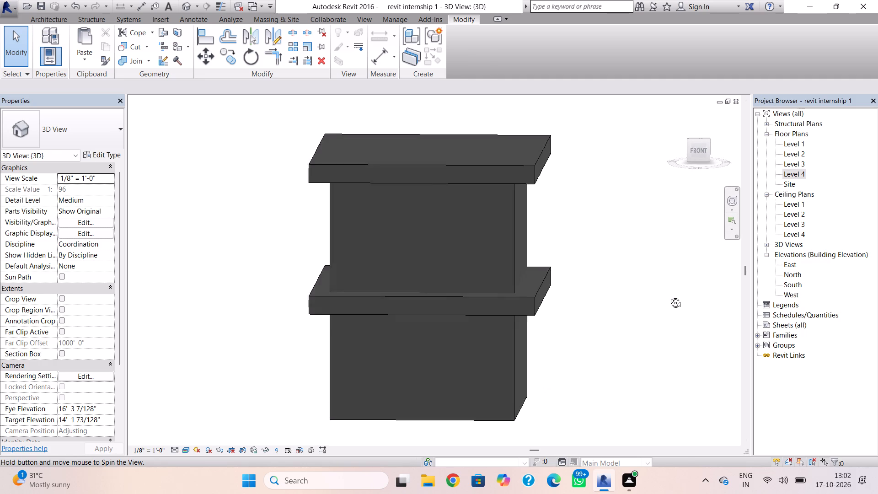
{"action": "right_click_drag", "start_coordinate": [669, 296], "coordinate": [663, 380], "text": "shift"}
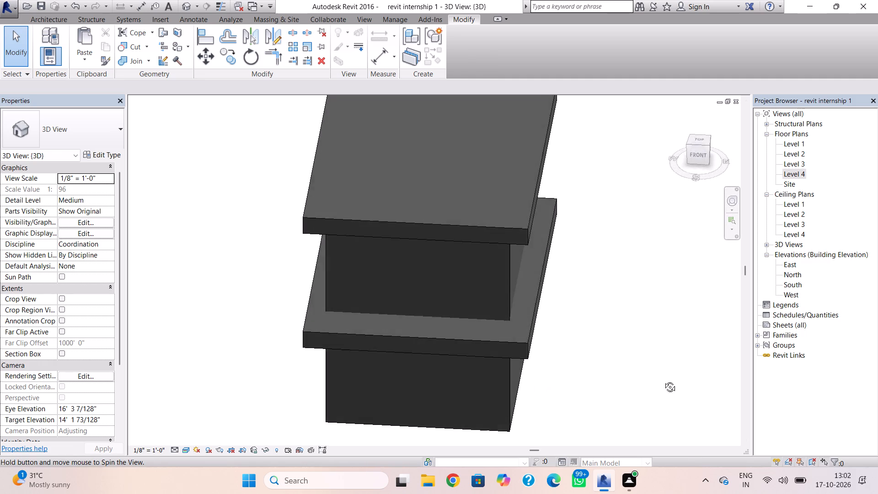
{"action": "right_click_drag", "start_coordinate": [663, 380], "coordinate": [557, 289], "text": "shift"}
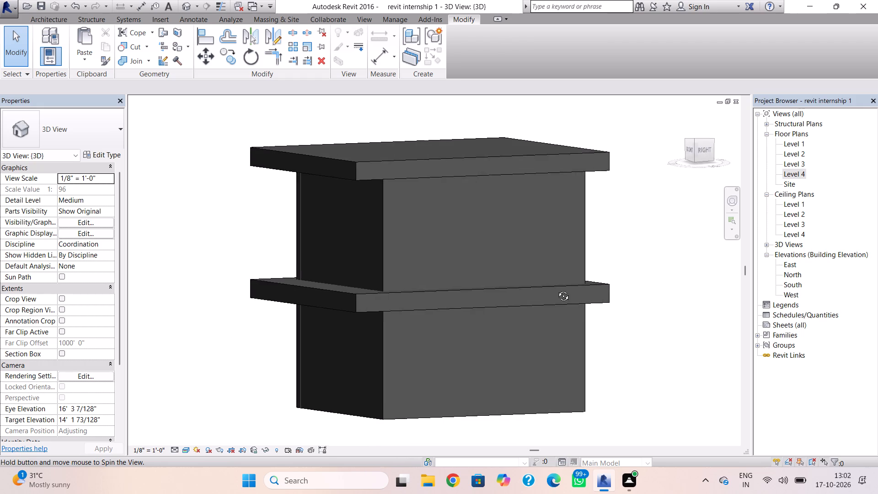
{"action": "right_click_drag", "start_coordinate": [557, 289], "coordinate": [673, 277], "text": "shift"}
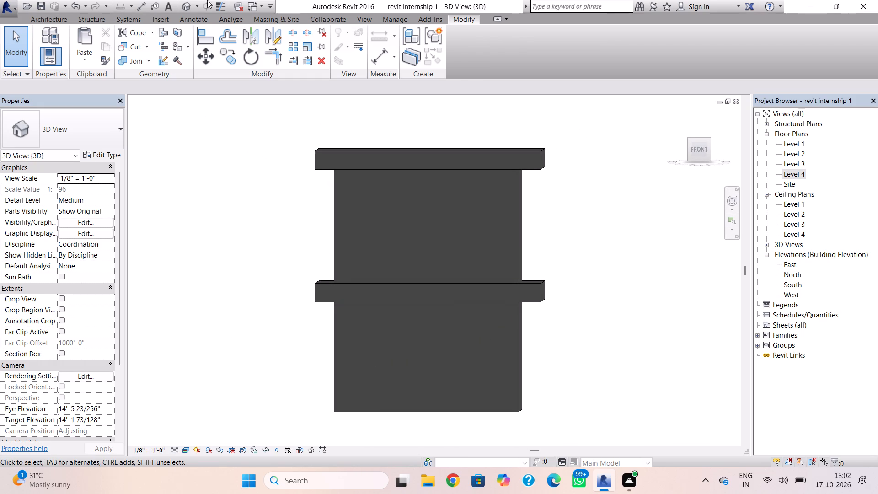
Create a Generic - 12" floor on Level 1 with a rectangular boundary about 21' by 29'-6" extending beyond the walls.
{"action": "left_click", "coordinate": [63, 17]}
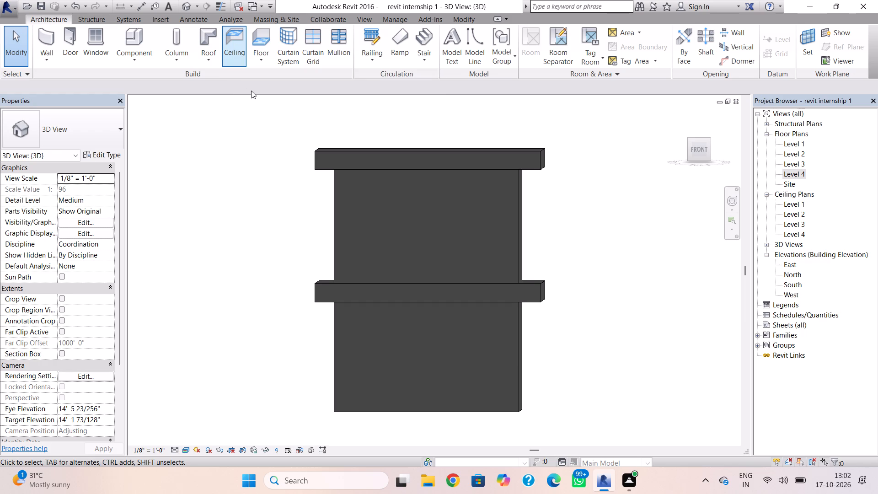
{"action": "left_click", "coordinate": [261, 43]}
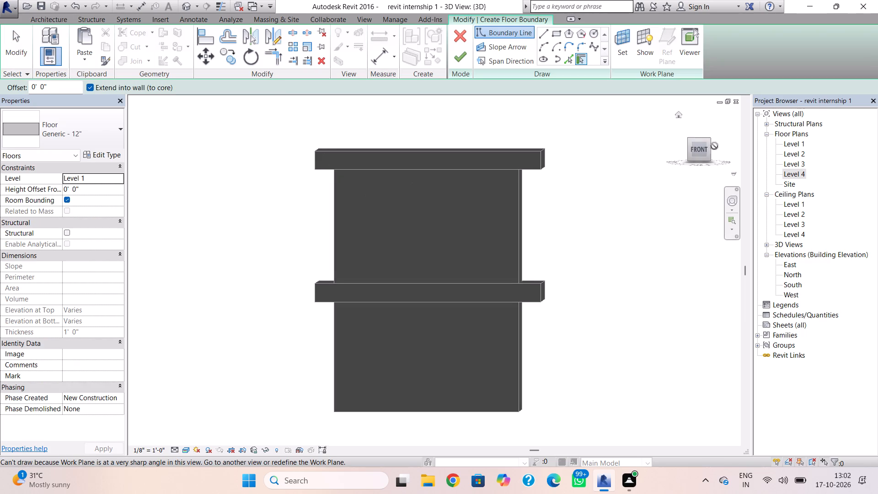
{"action": "double_click", "coordinate": [793, 139]}
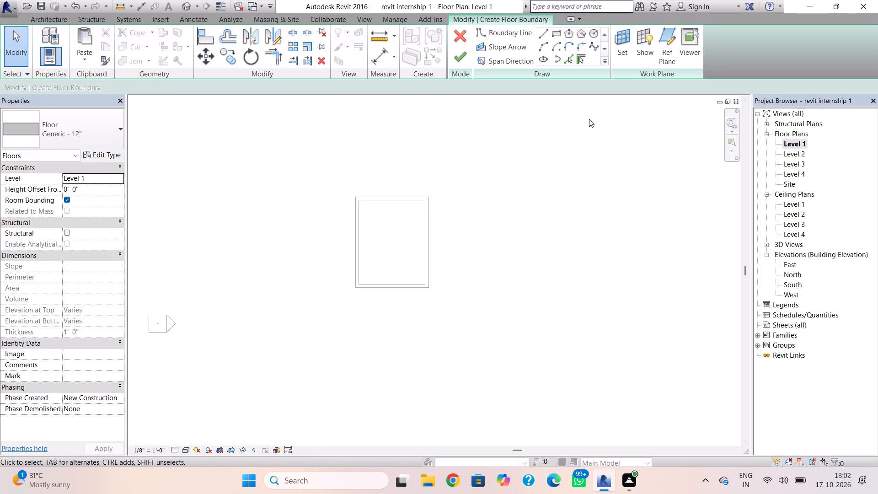
{"action": "left_click", "coordinate": [555, 32]}
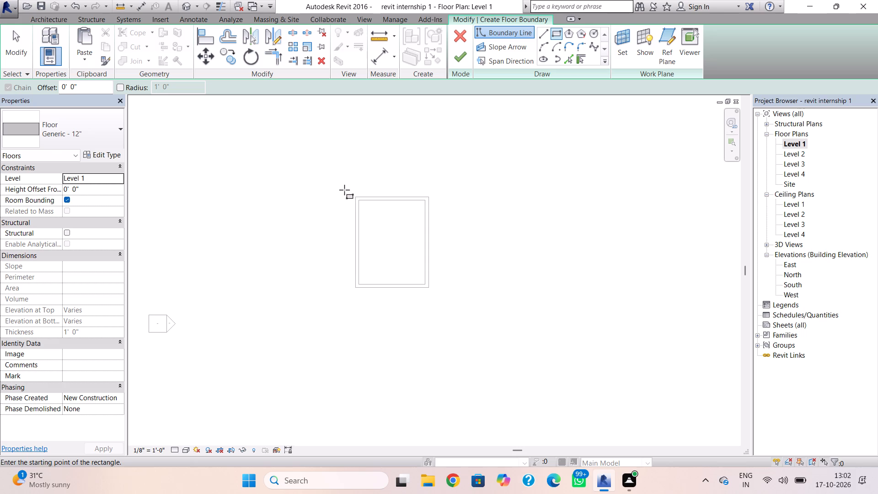
{"action": "left_click", "coordinate": [347, 183]}
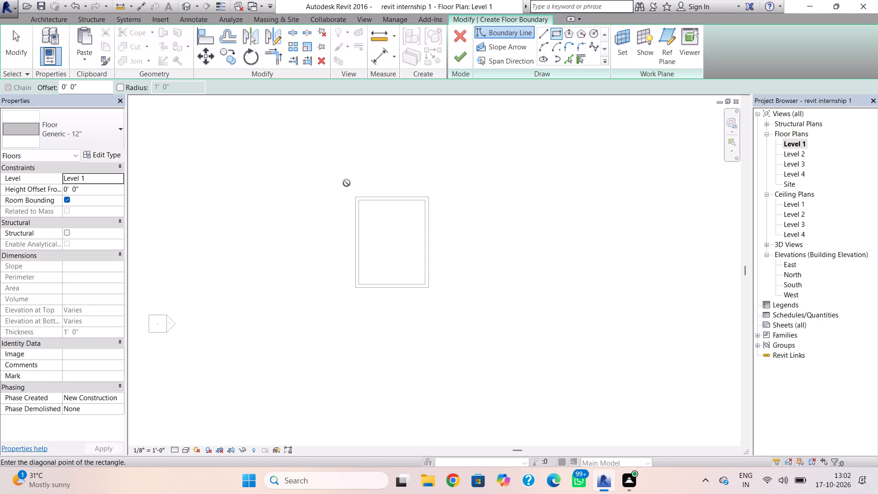
{"action": "left_click", "coordinate": [439, 311]}
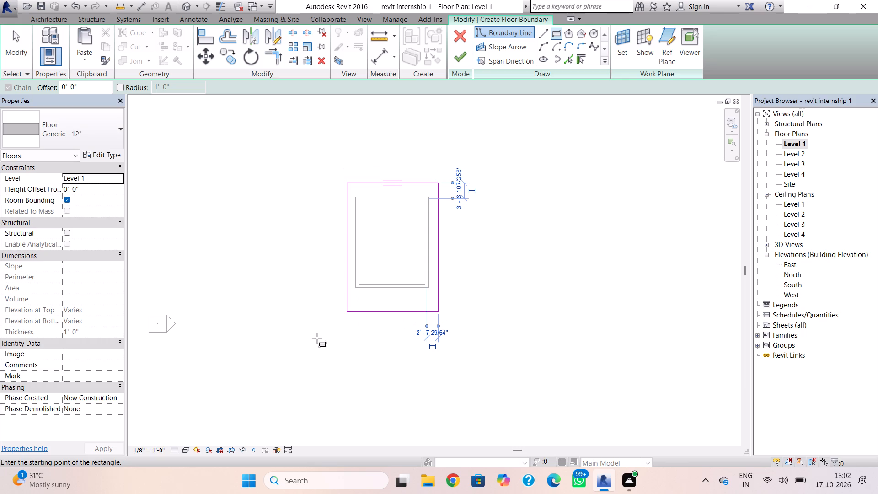
{"action": "left_click", "coordinate": [467, 59]}
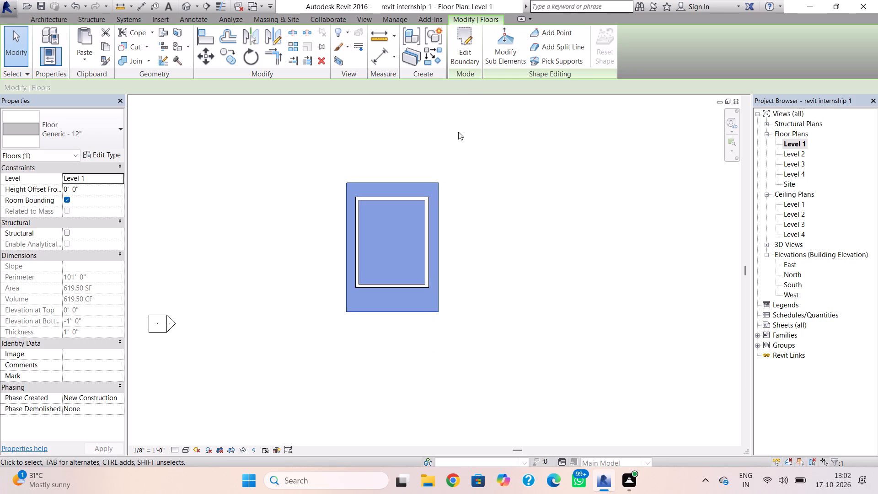
Edit the Level 1 floor's boundary so its front edge extends about 9'-8" beyond the front wall.
{"action": "left_click", "coordinate": [181, 5]}
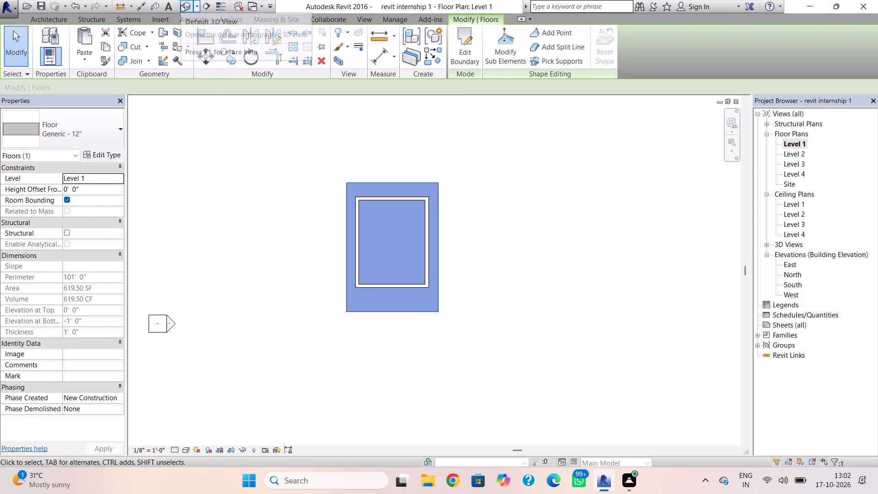
{"action": "right_click_drag", "start_coordinate": [342, 376], "coordinate": [333, 442], "text": "shift"}
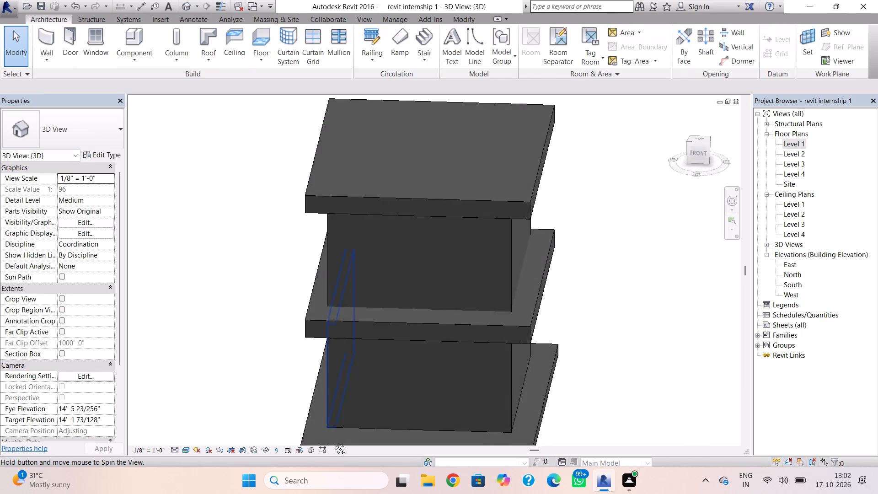
{"action": "right_click_drag", "start_coordinate": [333, 442], "coordinate": [360, 435], "text": "shift"}
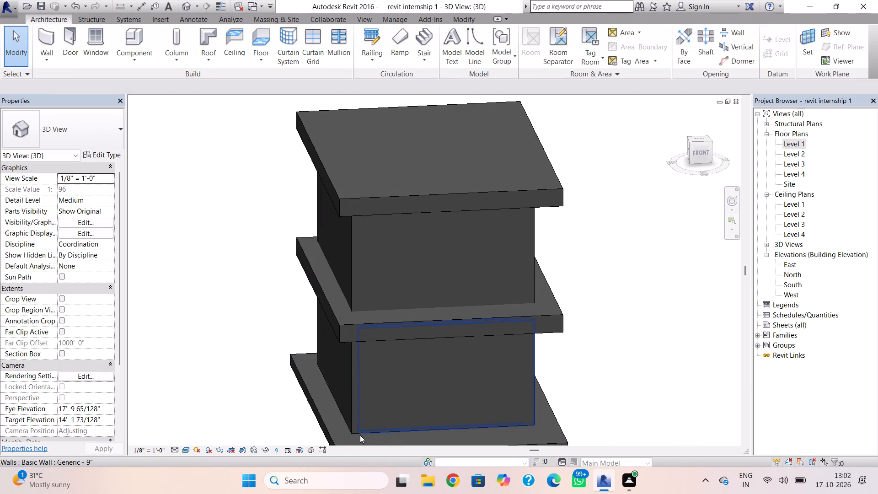
{"action": "scroll", "coordinate": [405, 411], "scroll_direction": "down", "scroll_amount": 1}
{"action": "middle_click_drag", "start_coordinate": [405, 410], "coordinate": [410, 353]}
{"action": "double_click", "coordinate": [408, 386]}
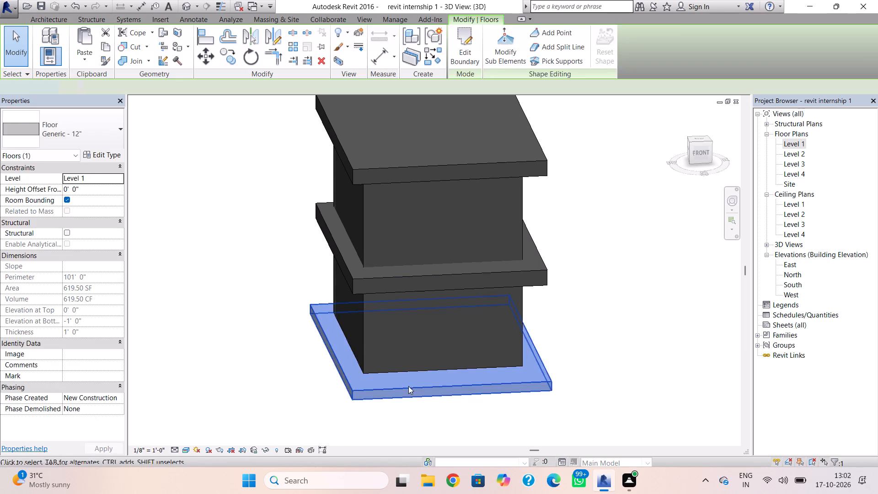
{"action": "left_click_drag", "start_coordinate": [418, 385], "coordinate": [421, 395]}
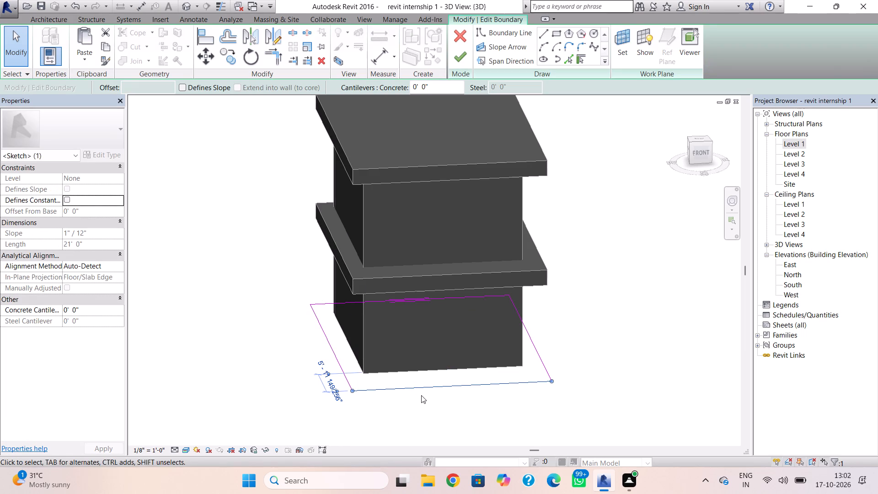
{"action": "key", "text": "Down"}
{"action": "key", "text": "Down"}
{"action": "key", "text": "Down"}
{"action": "key", "text": "Down"}
{"action": "key", "text": "Down"}
{"action": "key", "text": "Down"}
{"action": "key", "text": "Down"}
{"action": "key", "text": "Down"}
{"action": "key", "text": "Down"}
{"action": "key", "text": "Down"}
{"action": "key", "text": "Down"}
{"action": "key", "text": "Down"}
{"action": "key", "text": "Down"}
{"action": "key", "text": "Down"}
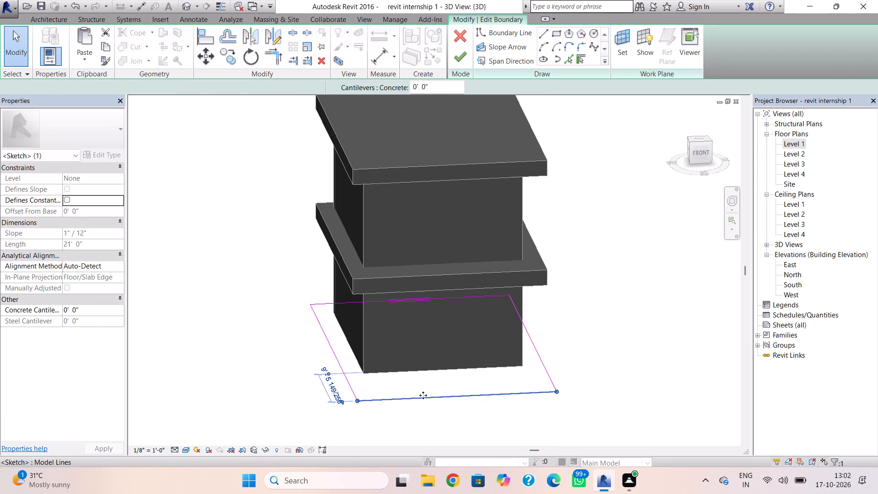
{"action": "key", "text": "Down"}
{"action": "left_click", "coordinate": [458, 57]}
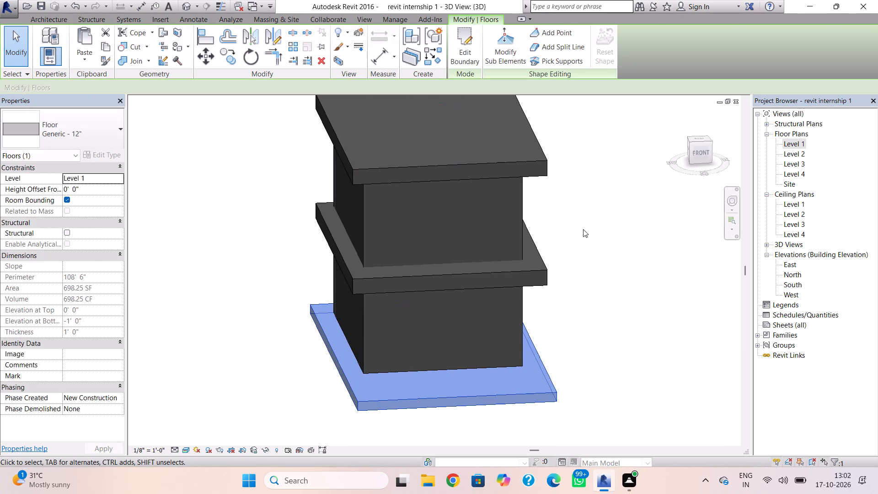
{"action": "key", "text": "Escape"}
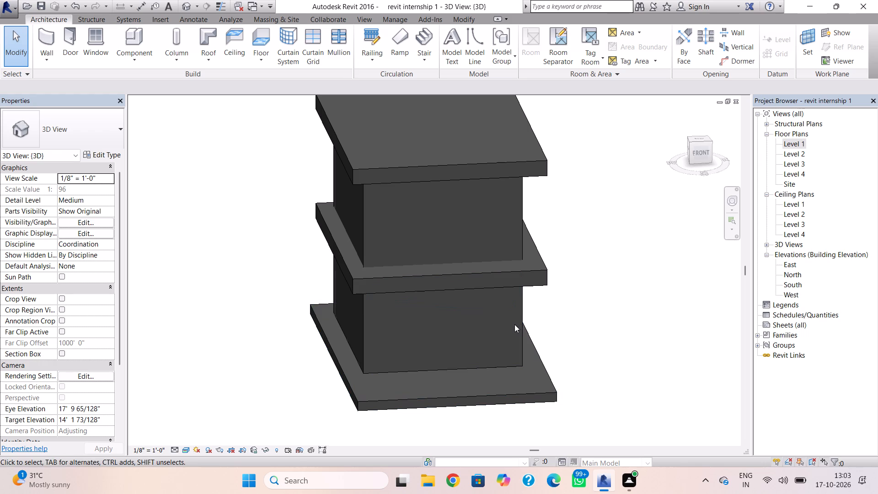
Edit the Level 2 roof's footprint in the Level 1 plan, extending its front edge to about 5'-2" from the front wall, without joining the walls.
{"action": "right_click_drag", "start_coordinate": [517, 305], "coordinate": [533, 159]}
{"action": "key", "text": "Escape"}
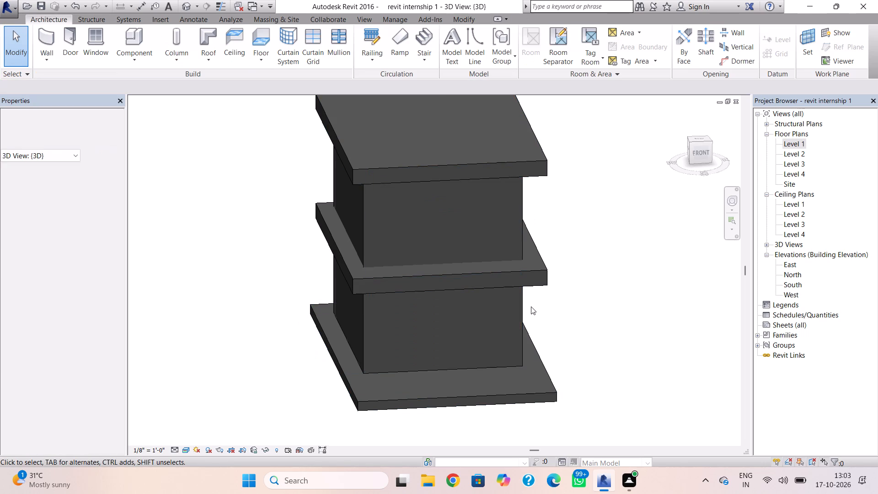
{"action": "right_click_drag", "start_coordinate": [541, 360], "coordinate": [517, 288], "text": "shift"}
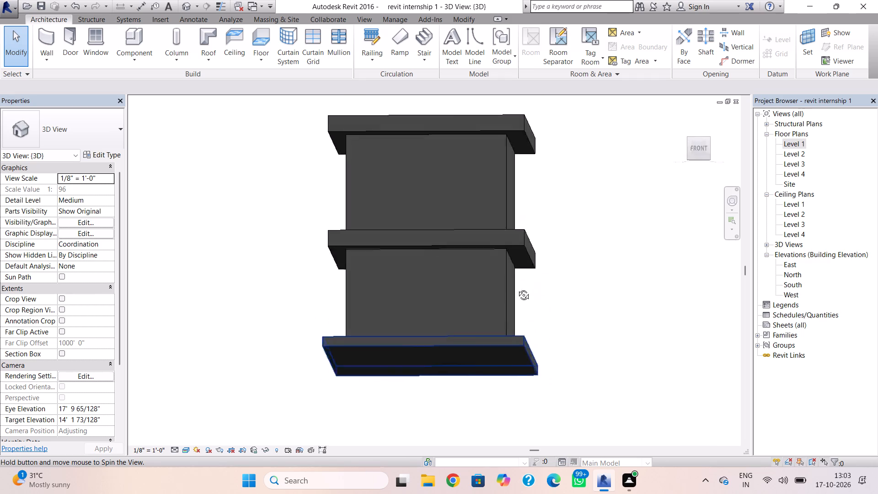
{"action": "right_click_drag", "start_coordinate": [517, 288], "coordinate": [533, 303], "text": "shift"}
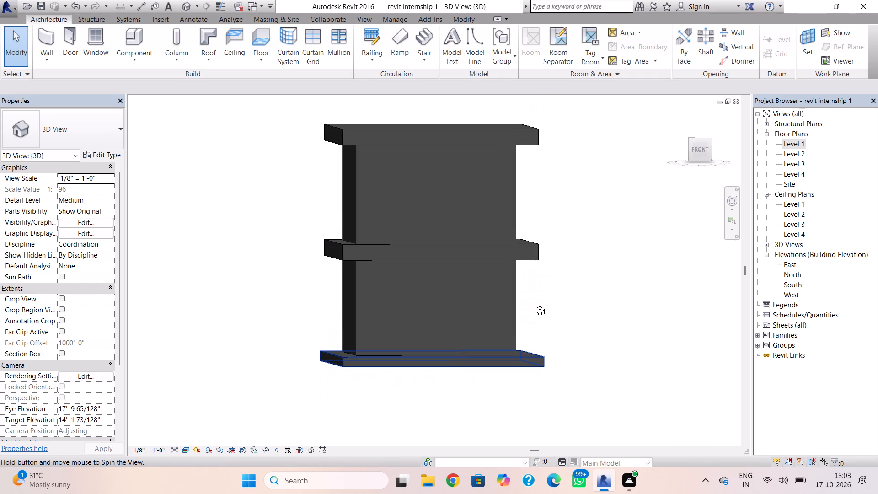
{"action": "right_click_drag", "start_coordinate": [533, 303], "coordinate": [524, 349], "text": "shift"}
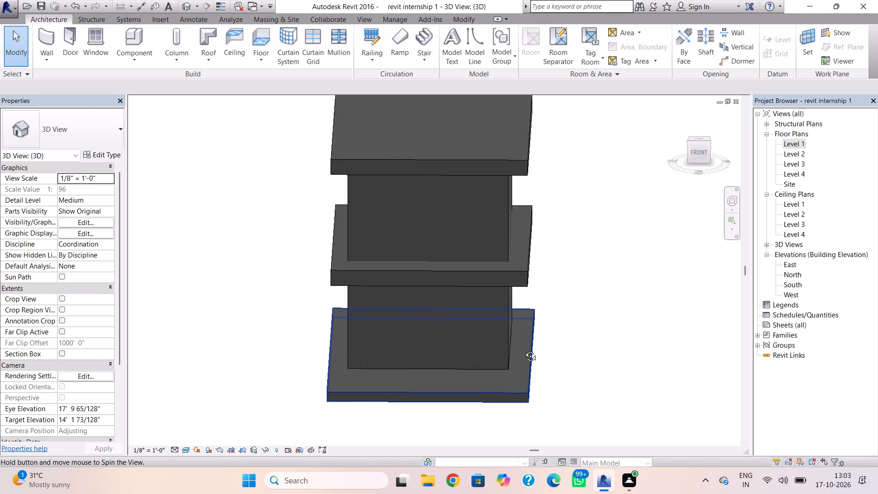
{"action": "right_click_drag", "start_coordinate": [524, 349], "coordinate": [528, 340], "text": "shift"}
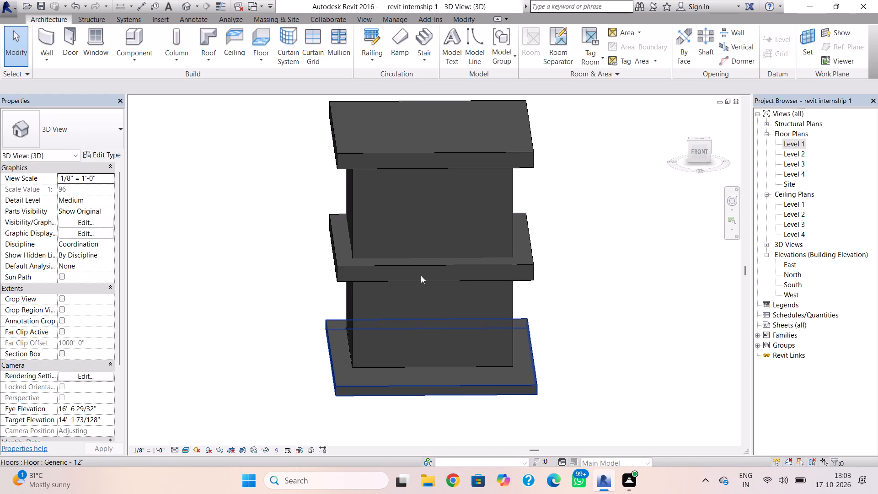
{"action": "left_click", "coordinate": [432, 266]}
{"action": "left_click", "coordinate": [432, 266]}
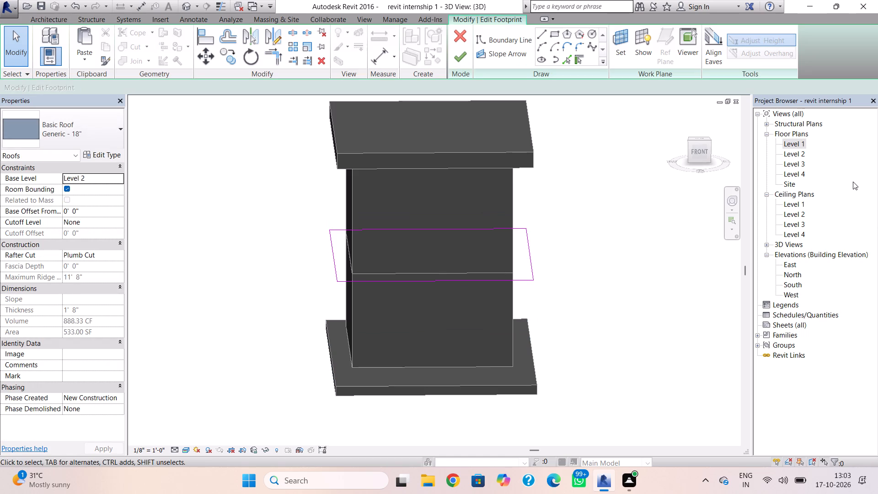
{"action": "left_click", "coordinate": [788, 143]}
{"action": "left_click", "coordinate": [788, 143]}
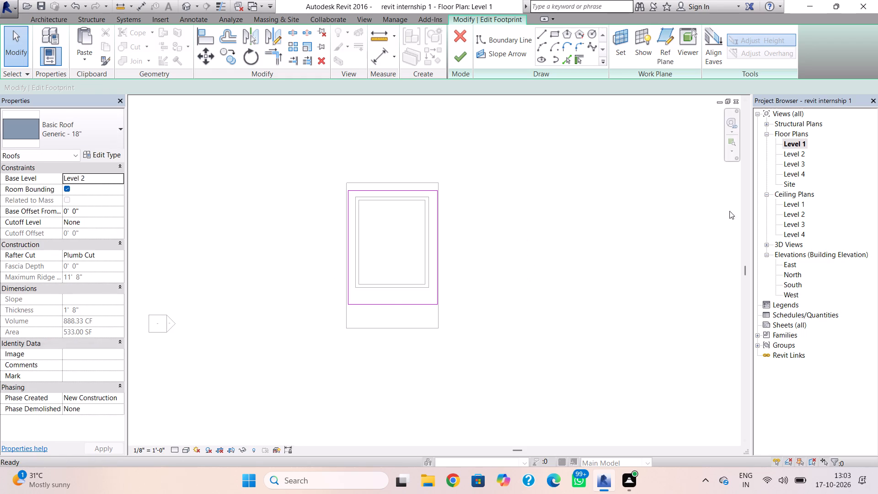
{"action": "left_click", "coordinate": [395, 301]}
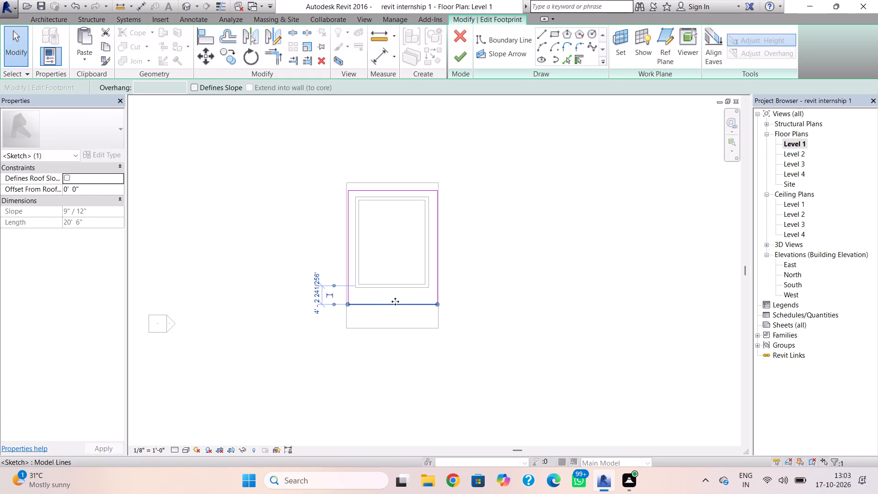
{"action": "key", "text": "Down"}
{"action": "key", "text": "Down"}
{"action": "key", "text": "Down"}
{"action": "key", "text": "Down"}
{"action": "key", "text": "Down"}
{"action": "key", "text": "Down"}
{"action": "key", "text": "Down"}
{"action": "key", "text": "Down"}
{"action": "key", "text": "Down"}
{"action": "key", "text": "Down"}
{"action": "key", "text": "Down"}
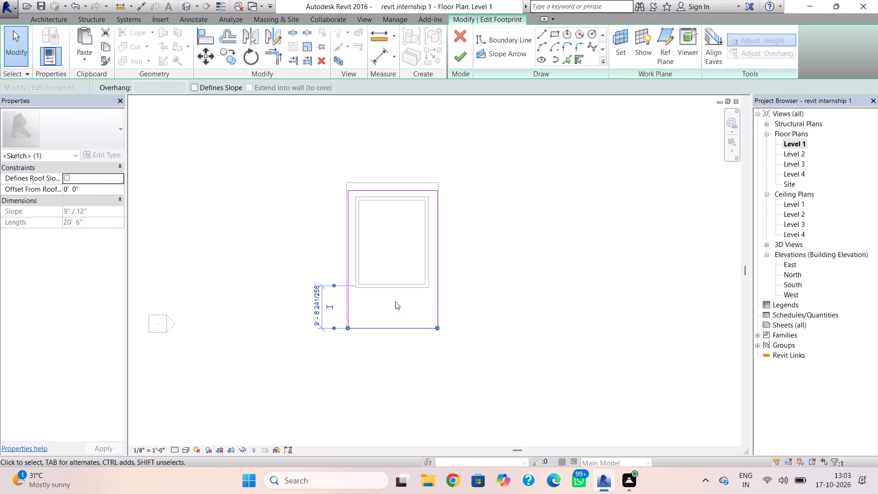
{"action": "key", "text": "Up"}
{"action": "key", "text": "Up"}
{"action": "key", "text": "Up"}
{"action": "key", "text": "Up"}
{"action": "key", "text": "Up"}
{"action": "key", "text": "Up"}
{"action": "key", "text": "Up"}
{"action": "key", "text": "Up"}
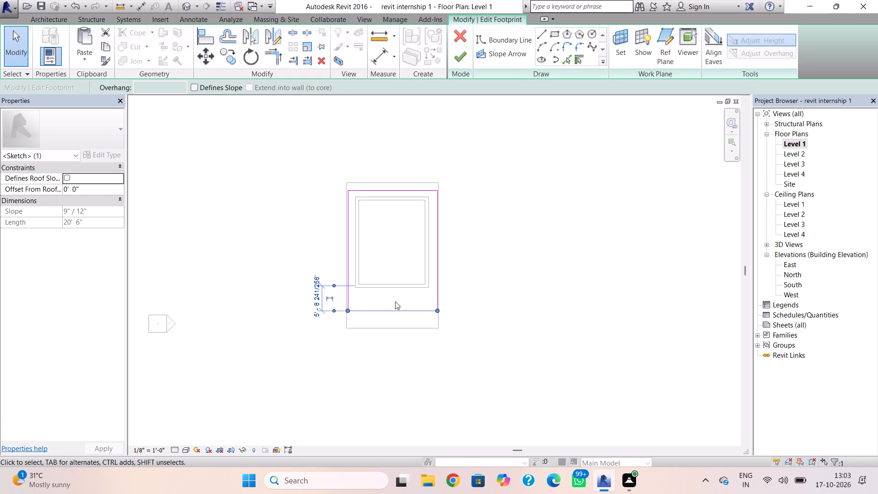
{"action": "key", "text": "Up"}
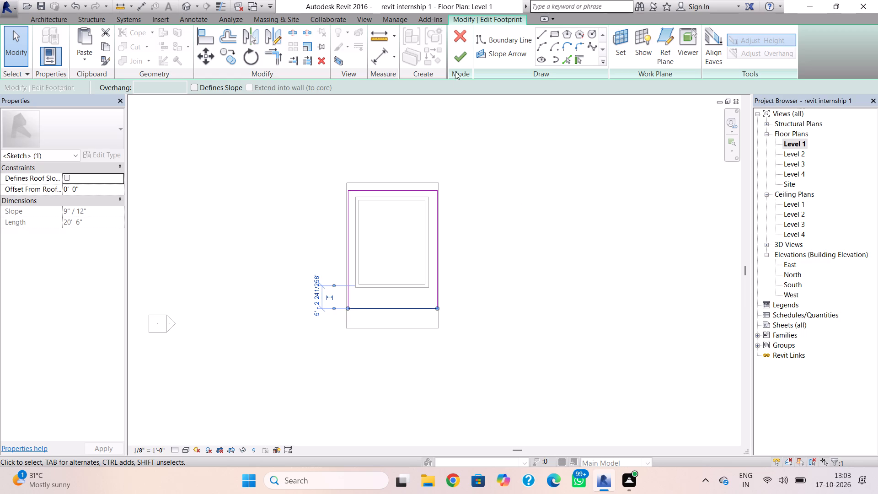
{"action": "left_click", "coordinate": [458, 63]}
{"action": "left_click", "coordinate": [478, 244]}
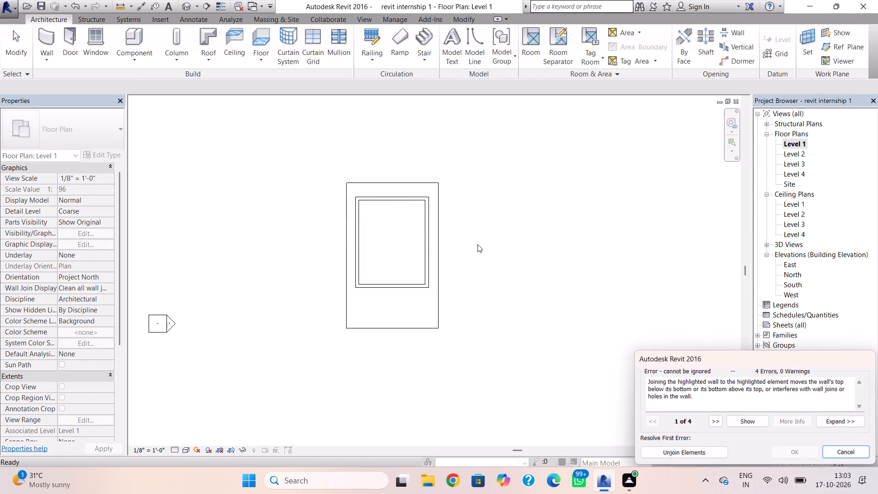
{"action": "left_click", "coordinate": [844, 456]}
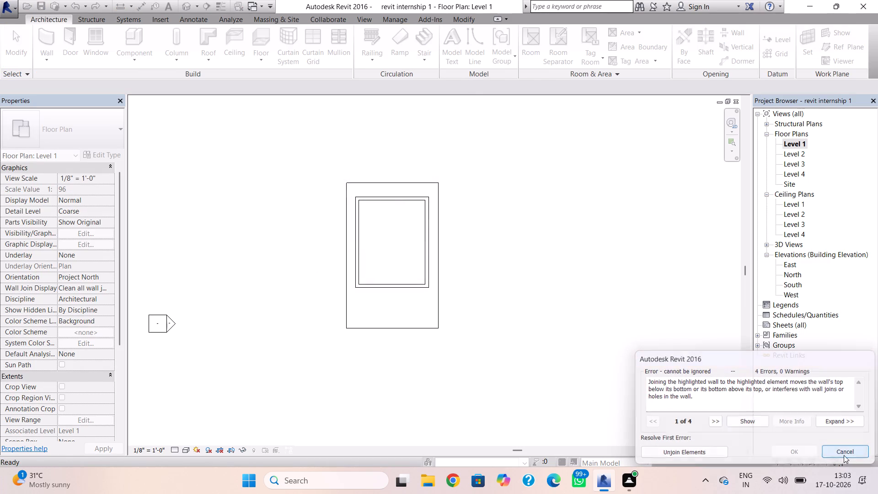
Edit the Level 3 roof's footprint in the Level 3 plan, extending its front edge to about 5'-3" from the front wall, and attach the walls.
{"action": "left_click", "coordinate": [188, 0]}
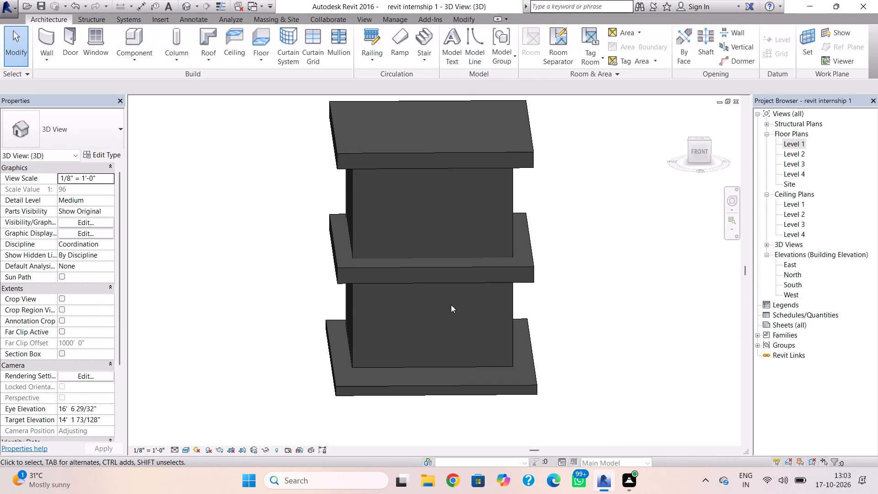
{"action": "right_click_drag", "start_coordinate": [417, 354], "coordinate": [416, 284]}
{"action": "right_click_drag", "start_coordinate": [419, 340], "coordinate": [395, 383], "text": "shift"}
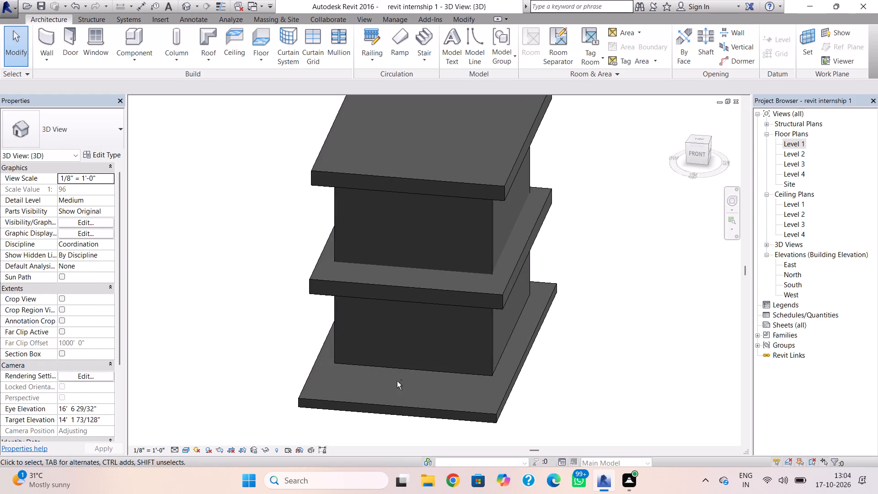
{"action": "right_click_drag", "start_coordinate": [422, 337], "coordinate": [394, 478], "text": "shift"}
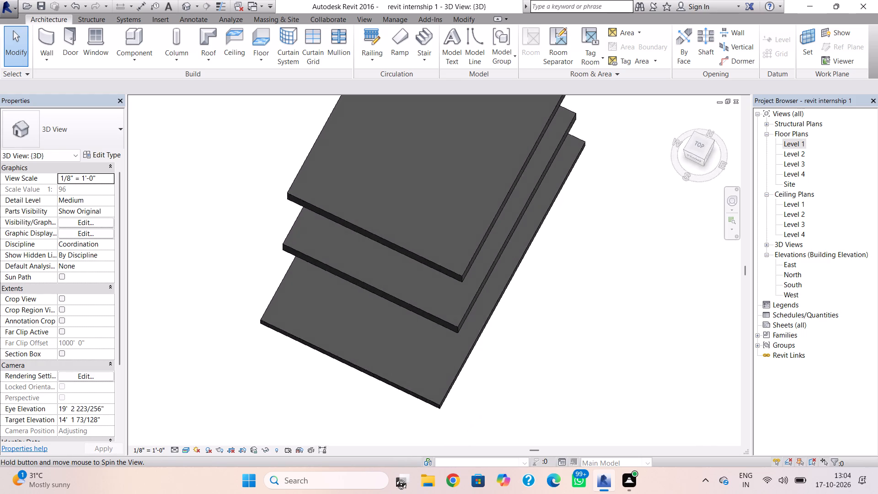
{"action": "right_click_drag", "start_coordinate": [394, 478], "coordinate": [501, 312], "text": "shift"}
{"action": "double_click", "coordinate": [554, 163]}
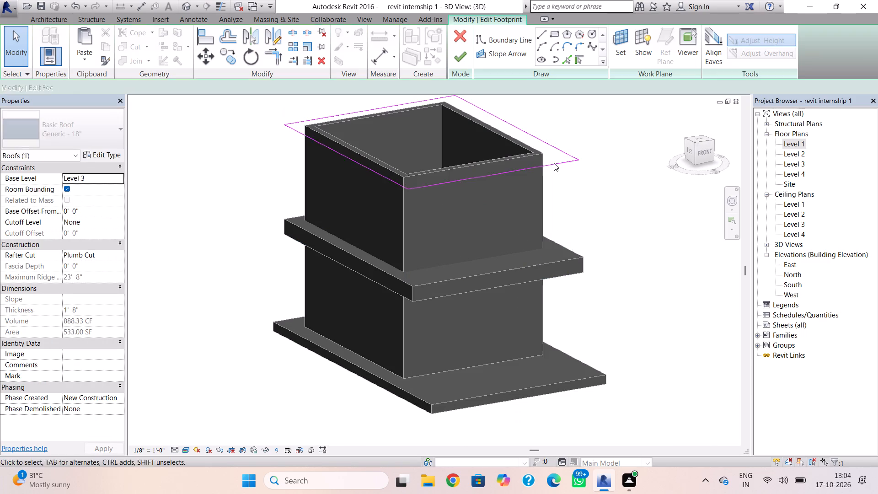
{"action": "double_click", "coordinate": [801, 165]}
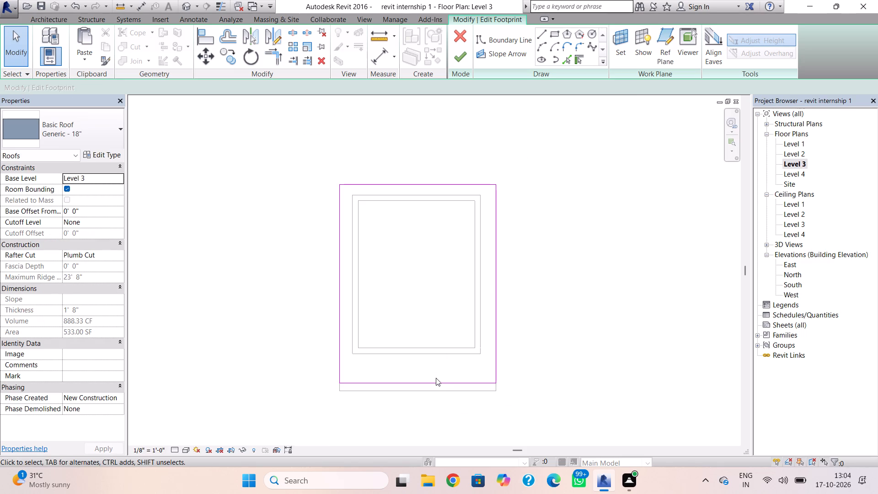
{"action": "left_click", "coordinate": [436, 380]}
{"action": "key", "text": "Down"}
{"action": "key", "text": "Down"}
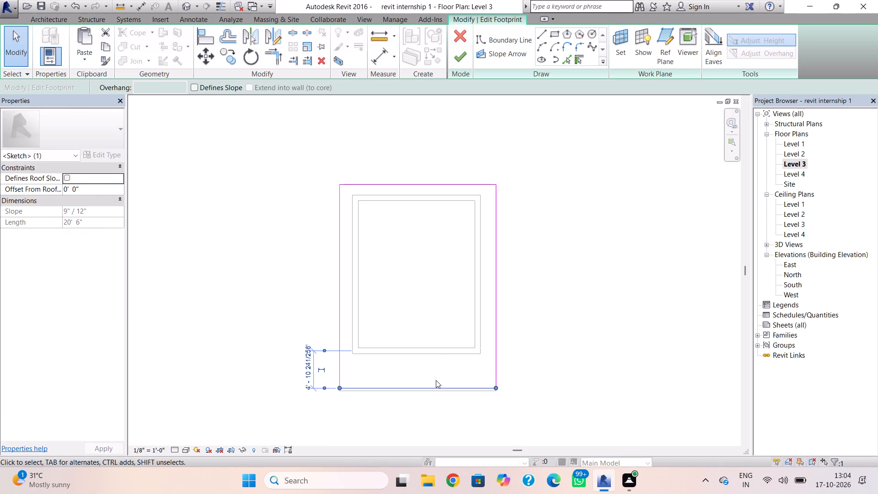
{"action": "key", "text": "Down"}
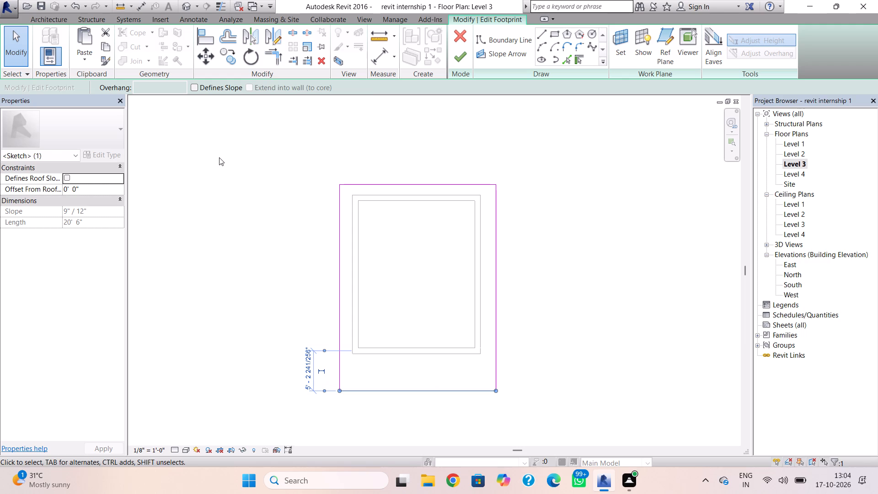
{"action": "left_click", "coordinate": [458, 51]}
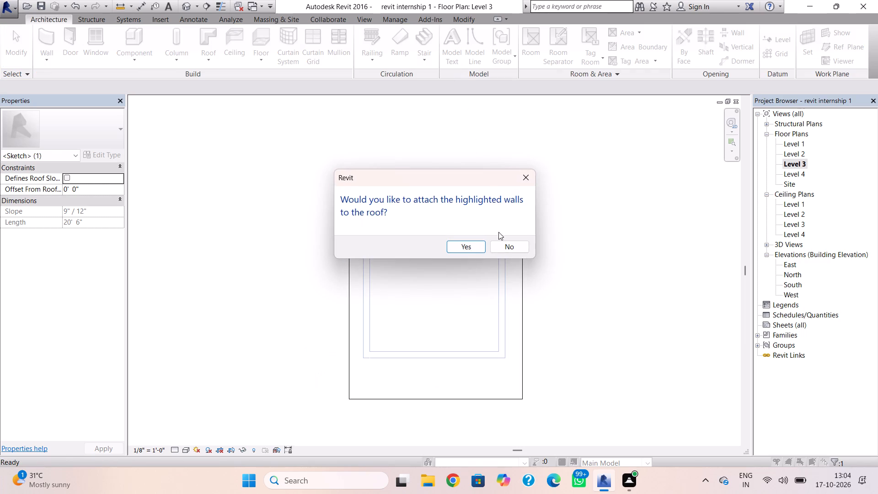
{"action": "left_click", "coordinate": [483, 248]}
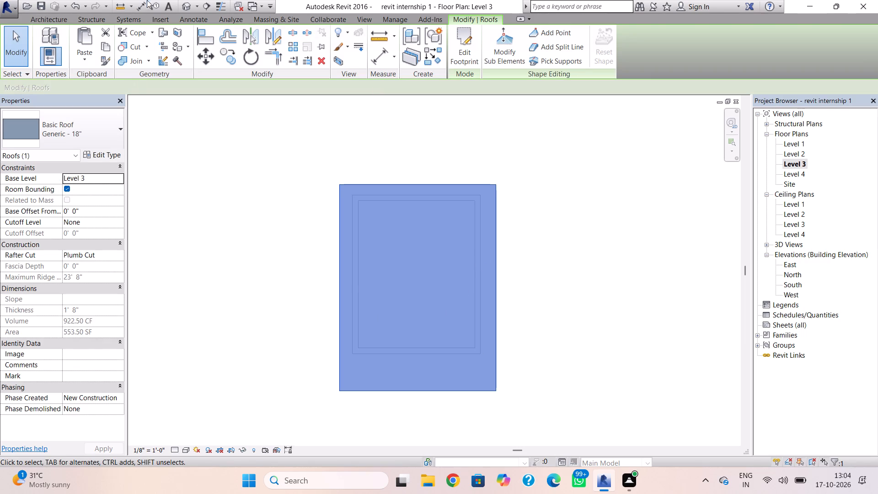
Examine the roof overhangs and ground slab from several angles in 3D, and check the Level 1 floor plan.
{"action": "left_click", "coordinate": [185, 7]}
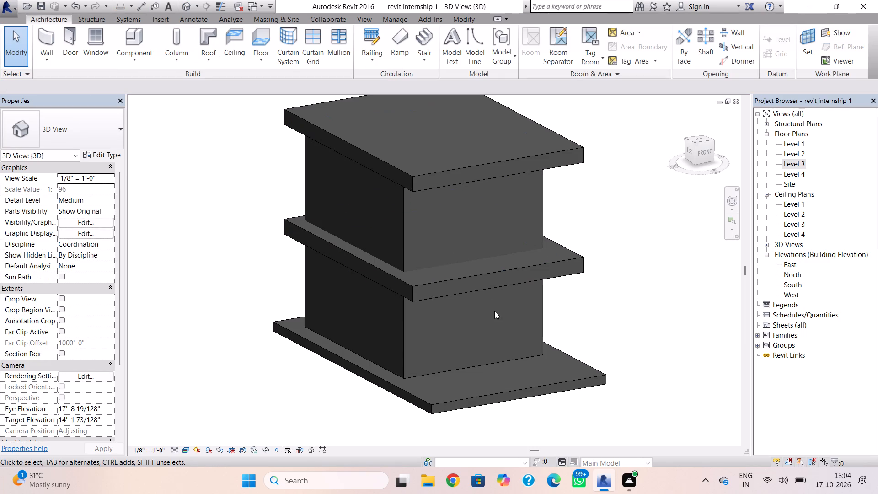
{"action": "right_click_drag", "start_coordinate": [493, 311], "coordinate": [432, 408]}
{"action": "right_click_drag", "start_coordinate": [583, 274], "coordinate": [487, 473], "text": "shift"}
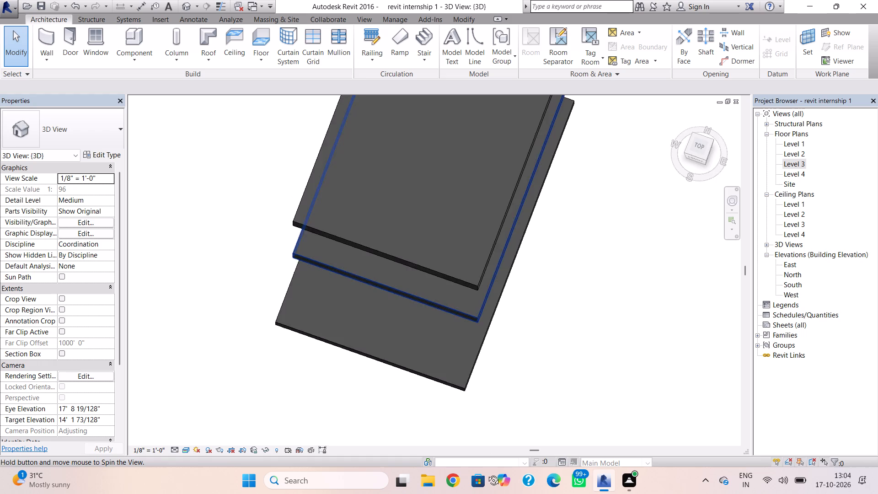
{"action": "right_click_drag", "start_coordinate": [487, 473], "coordinate": [500, 491], "text": "shift"}
{"action": "right_click_drag", "start_coordinate": [648, 195], "coordinate": [621, 234], "text": "shift"}
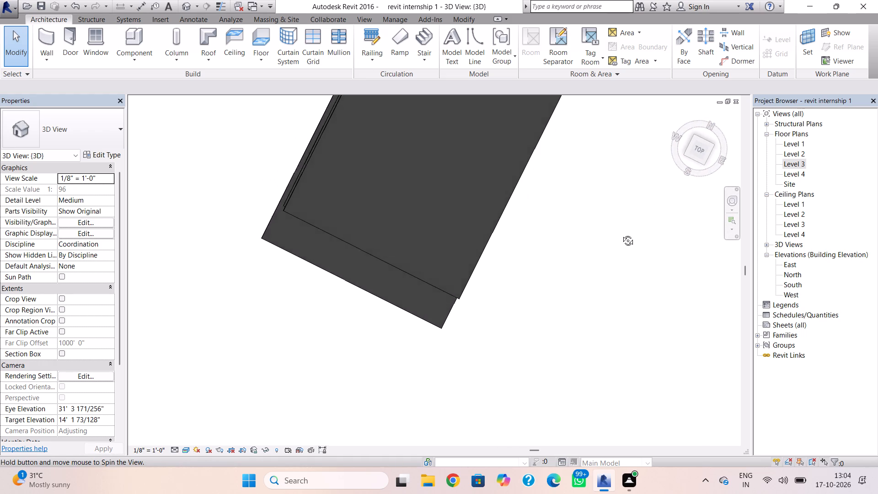
{"action": "right_click_drag", "start_coordinate": [621, 234], "coordinate": [641, 193], "text": "shift"}
{"action": "right_click_drag", "start_coordinate": [587, 311], "coordinate": [630, 205], "text": "shift"}
{"action": "right_click_drag", "start_coordinate": [603, 322], "coordinate": [604, 248], "text": "shift"}
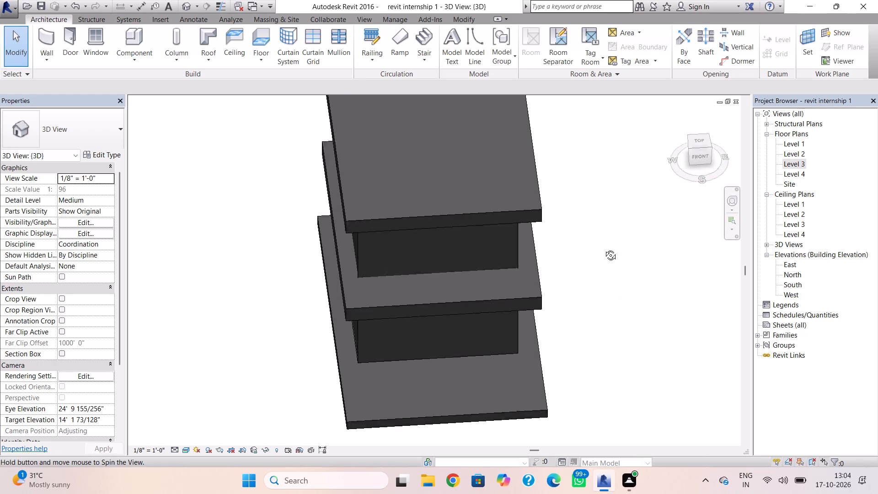
{"action": "right_click_drag", "start_coordinate": [604, 248], "coordinate": [607, 206], "text": "shift"}
{"action": "right_click_drag", "start_coordinate": [634, 315], "coordinate": [611, 295], "text": "shift"}
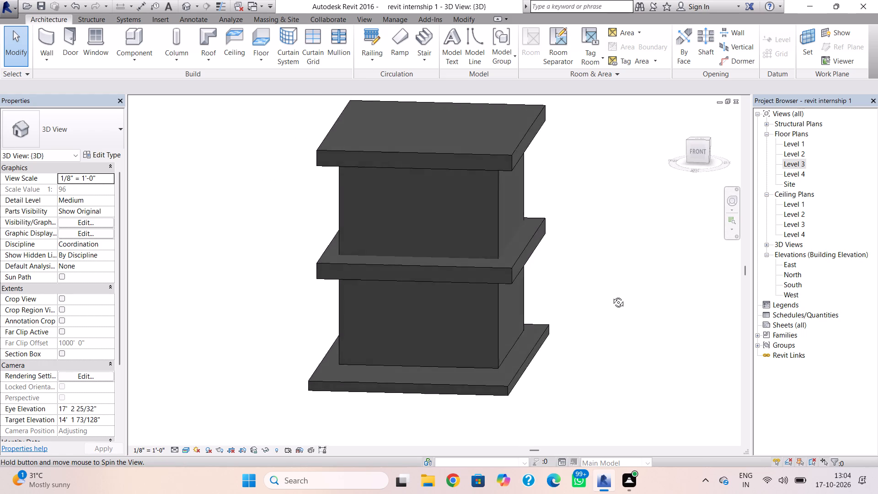
{"action": "right_click_drag", "start_coordinate": [611, 295], "coordinate": [620, 283], "text": "shift"}
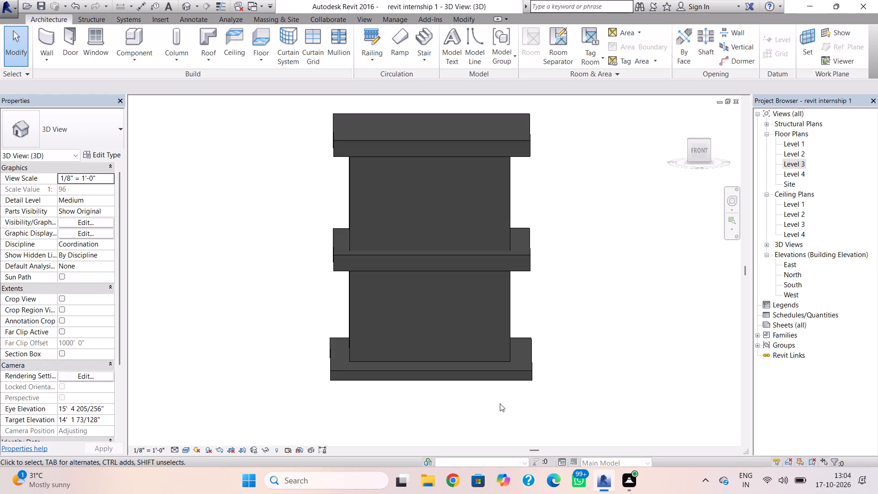
{"action": "double_click", "coordinate": [793, 141]}
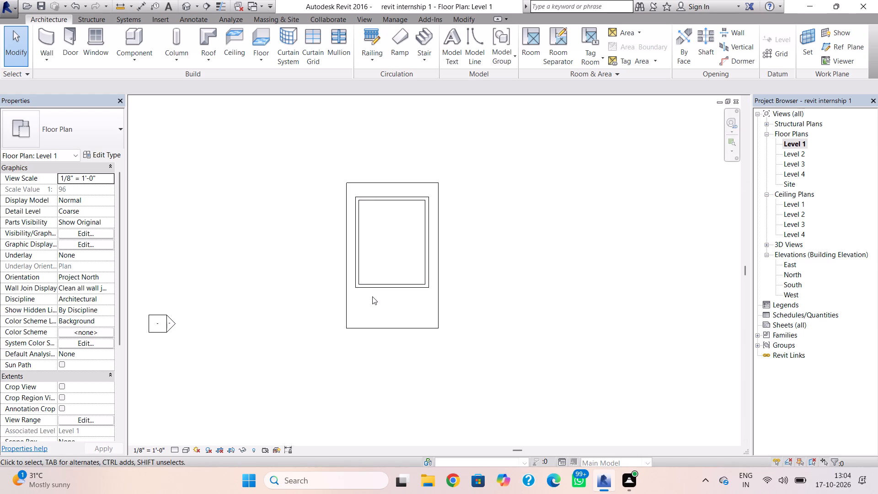
{"action": "scroll", "coordinate": [372, 296], "scroll_direction": "up", "scroll_amount": 3}
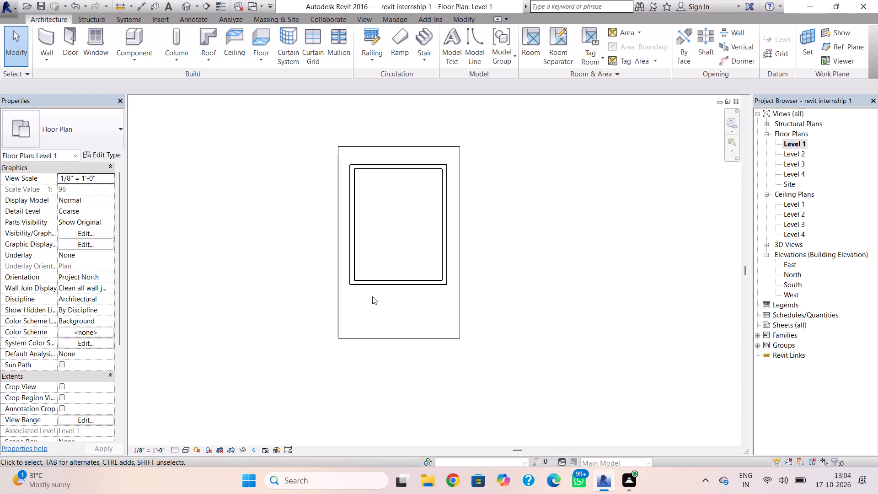
{"action": "scroll", "coordinate": [372, 296], "scroll_direction": "down", "scroll_amount": 1}
{"action": "left_click", "coordinate": [186, 0]}
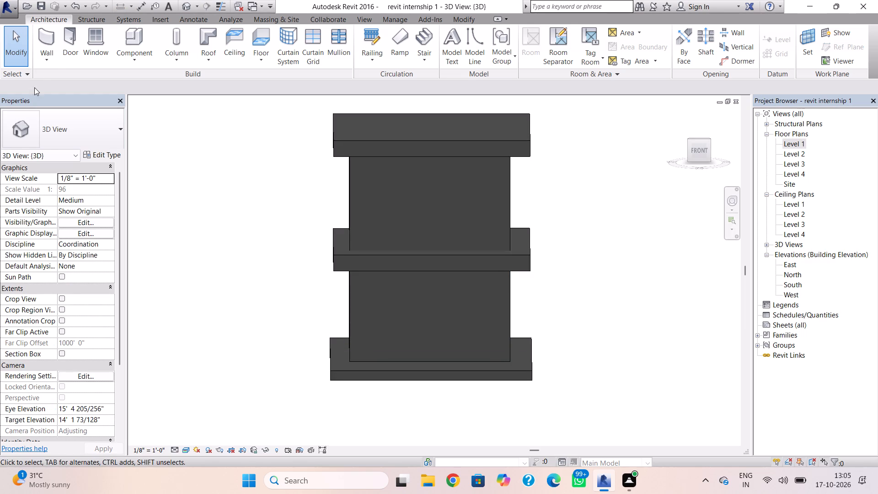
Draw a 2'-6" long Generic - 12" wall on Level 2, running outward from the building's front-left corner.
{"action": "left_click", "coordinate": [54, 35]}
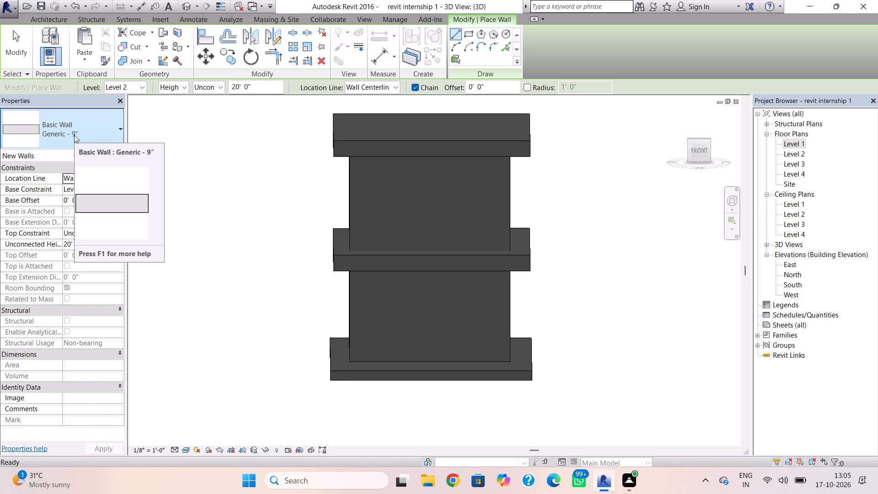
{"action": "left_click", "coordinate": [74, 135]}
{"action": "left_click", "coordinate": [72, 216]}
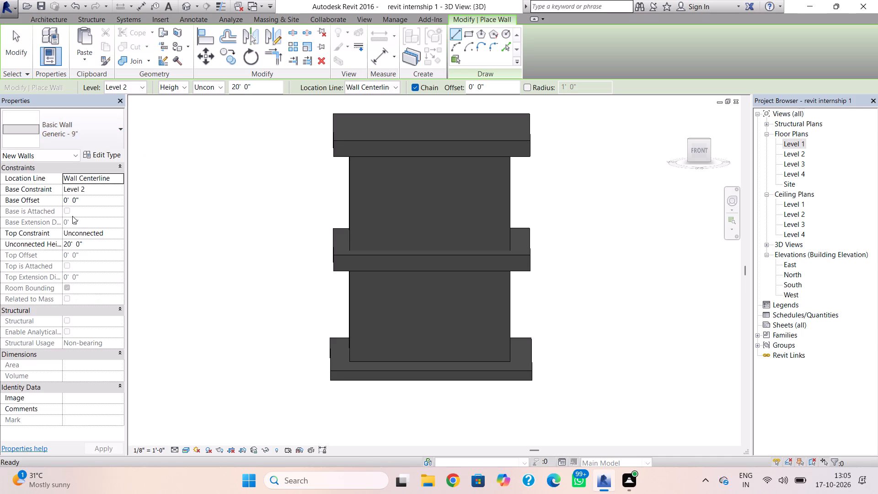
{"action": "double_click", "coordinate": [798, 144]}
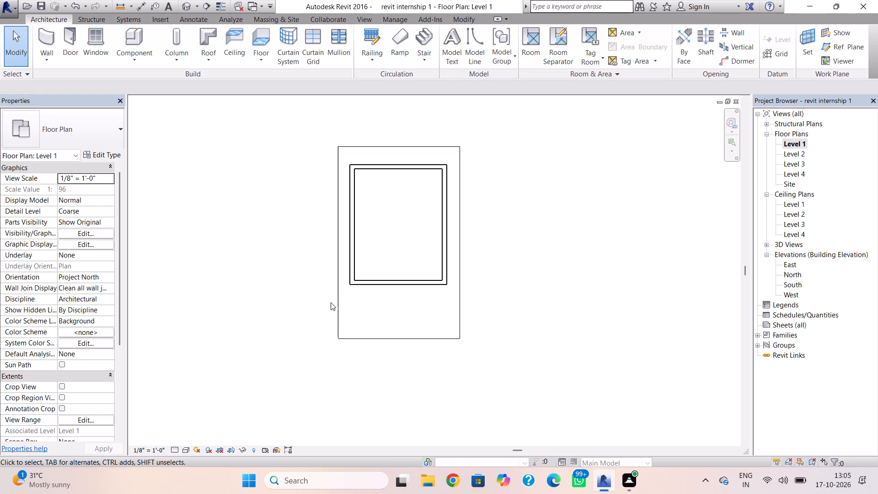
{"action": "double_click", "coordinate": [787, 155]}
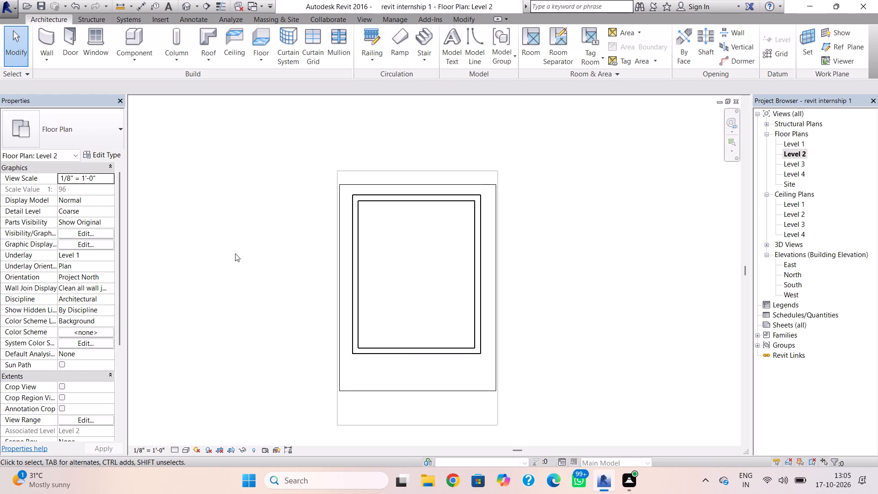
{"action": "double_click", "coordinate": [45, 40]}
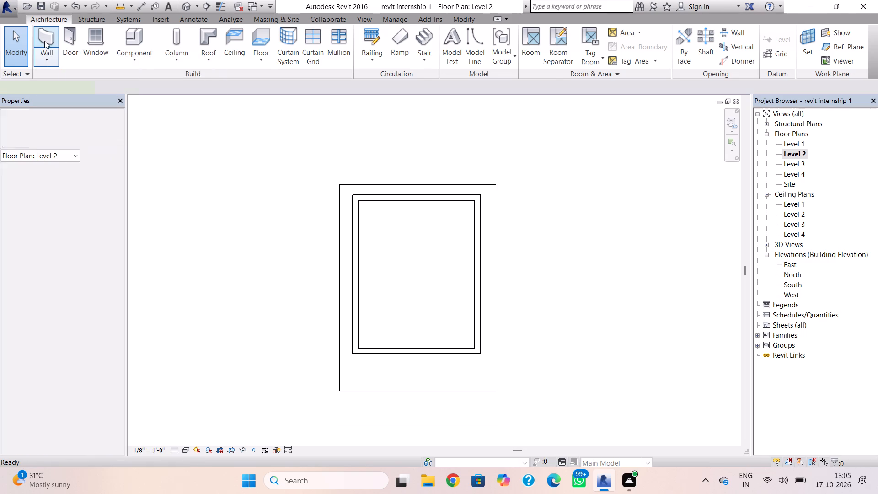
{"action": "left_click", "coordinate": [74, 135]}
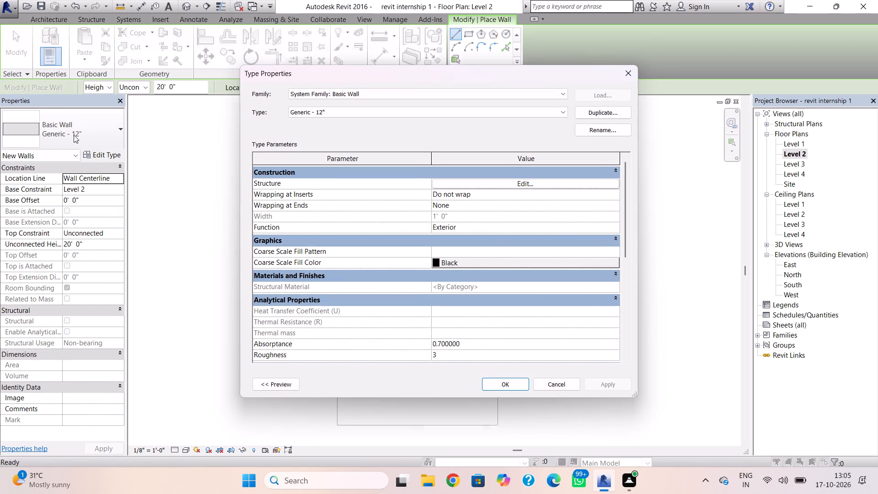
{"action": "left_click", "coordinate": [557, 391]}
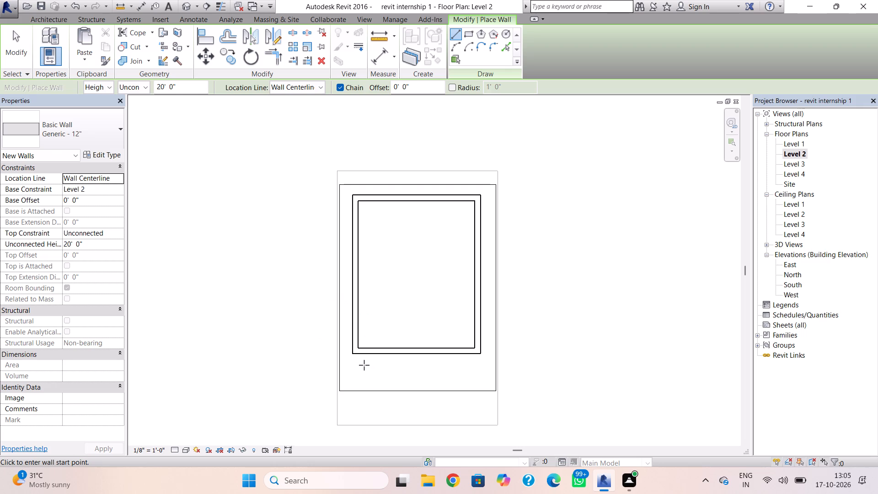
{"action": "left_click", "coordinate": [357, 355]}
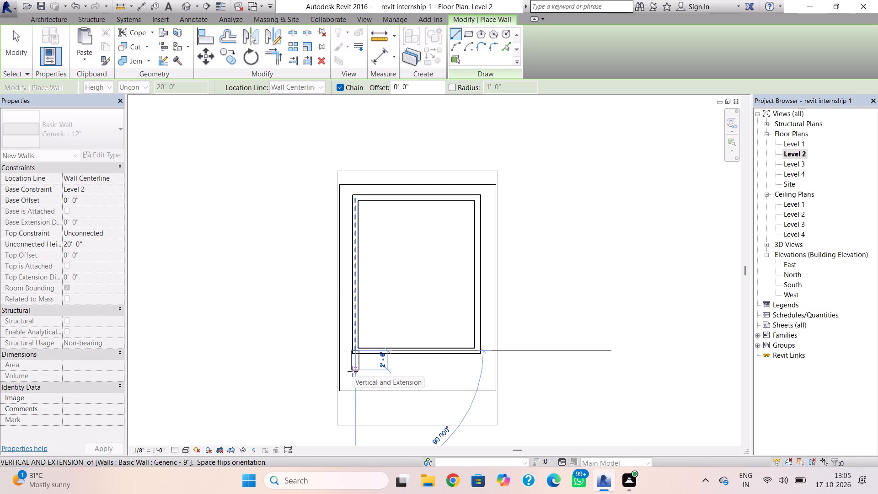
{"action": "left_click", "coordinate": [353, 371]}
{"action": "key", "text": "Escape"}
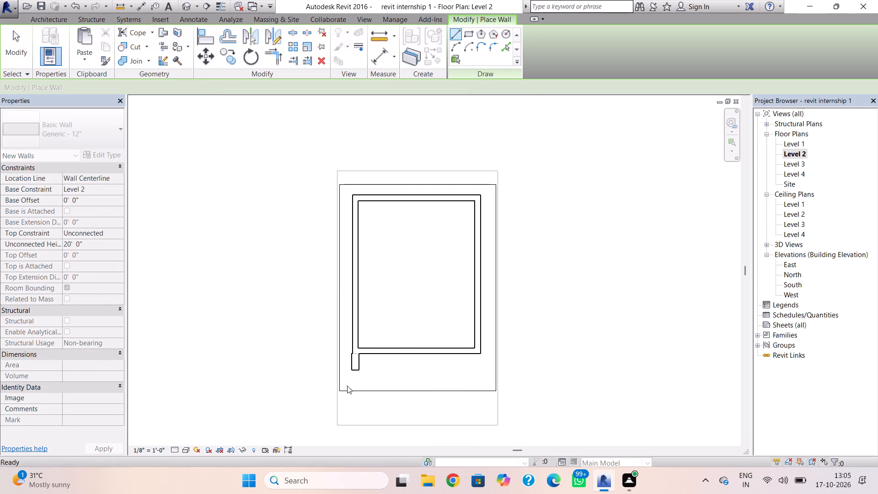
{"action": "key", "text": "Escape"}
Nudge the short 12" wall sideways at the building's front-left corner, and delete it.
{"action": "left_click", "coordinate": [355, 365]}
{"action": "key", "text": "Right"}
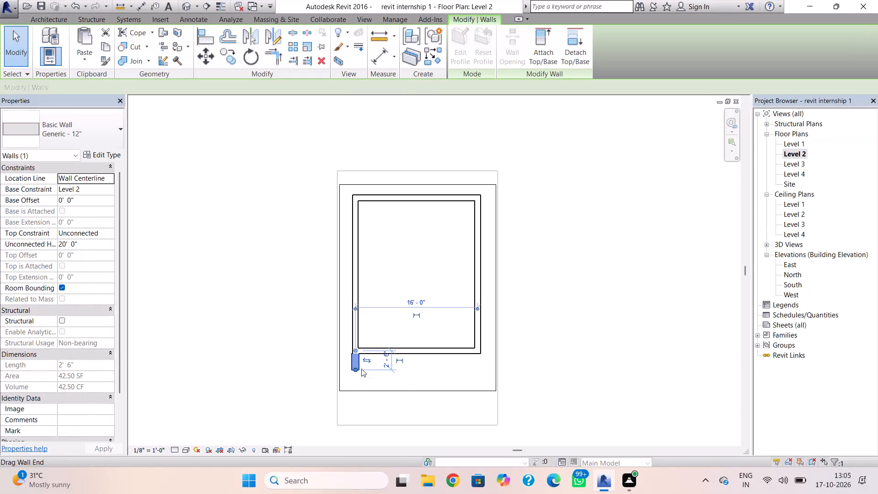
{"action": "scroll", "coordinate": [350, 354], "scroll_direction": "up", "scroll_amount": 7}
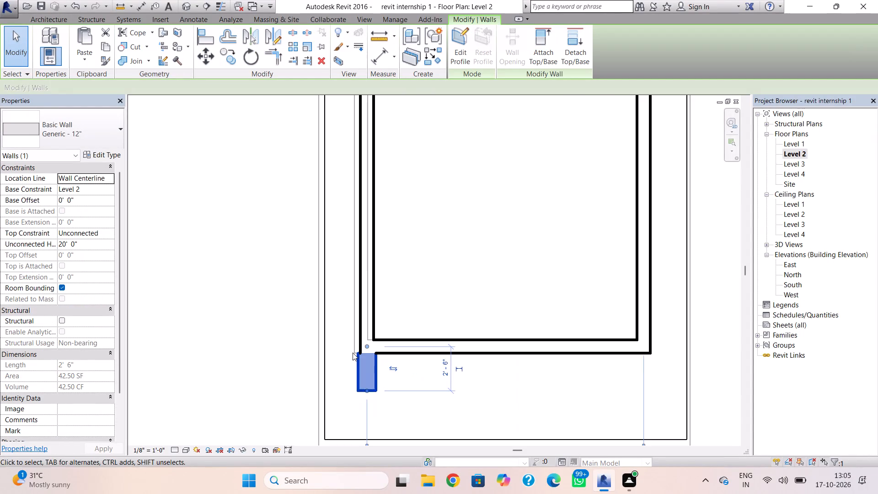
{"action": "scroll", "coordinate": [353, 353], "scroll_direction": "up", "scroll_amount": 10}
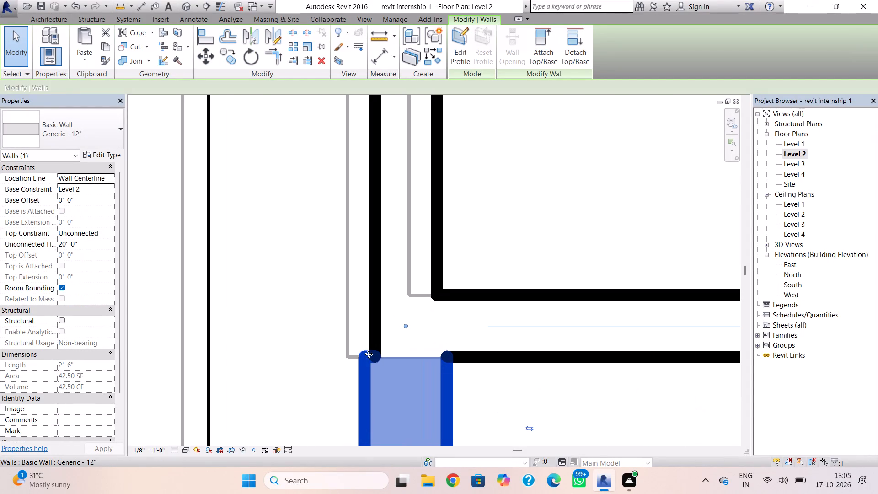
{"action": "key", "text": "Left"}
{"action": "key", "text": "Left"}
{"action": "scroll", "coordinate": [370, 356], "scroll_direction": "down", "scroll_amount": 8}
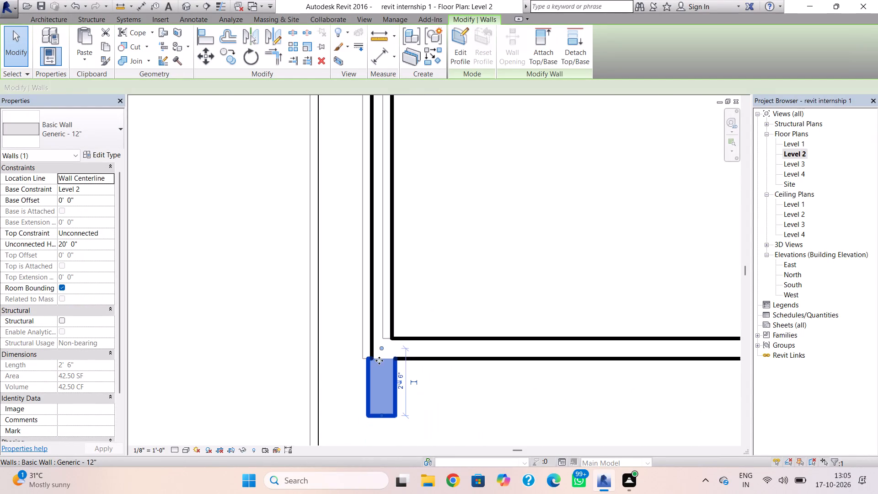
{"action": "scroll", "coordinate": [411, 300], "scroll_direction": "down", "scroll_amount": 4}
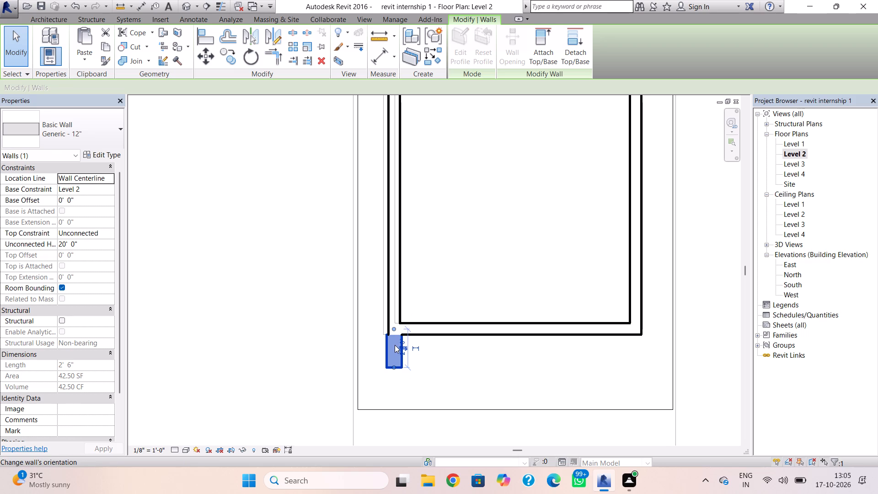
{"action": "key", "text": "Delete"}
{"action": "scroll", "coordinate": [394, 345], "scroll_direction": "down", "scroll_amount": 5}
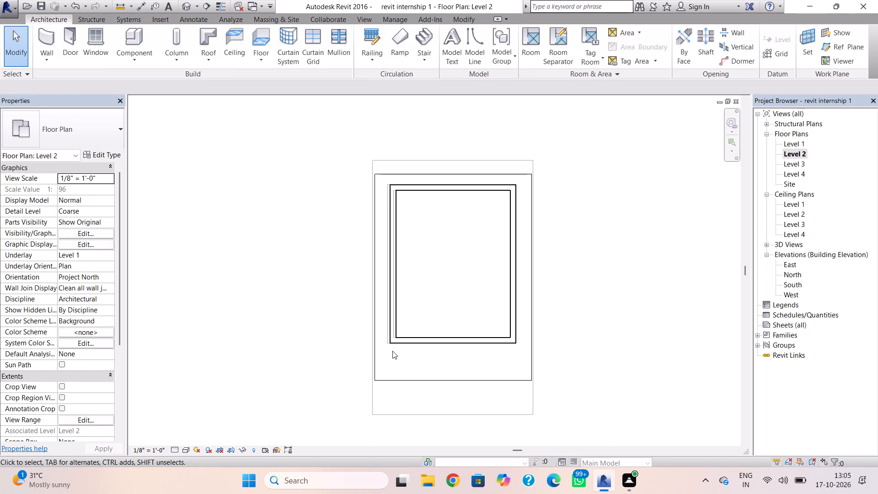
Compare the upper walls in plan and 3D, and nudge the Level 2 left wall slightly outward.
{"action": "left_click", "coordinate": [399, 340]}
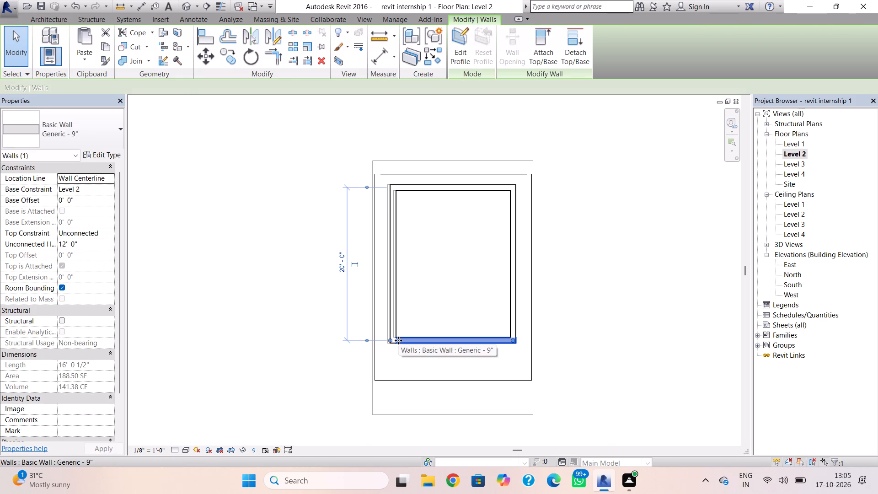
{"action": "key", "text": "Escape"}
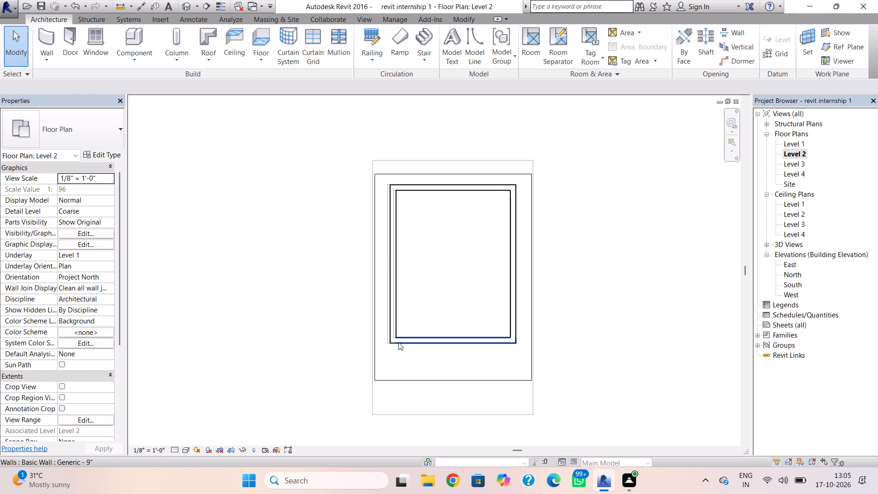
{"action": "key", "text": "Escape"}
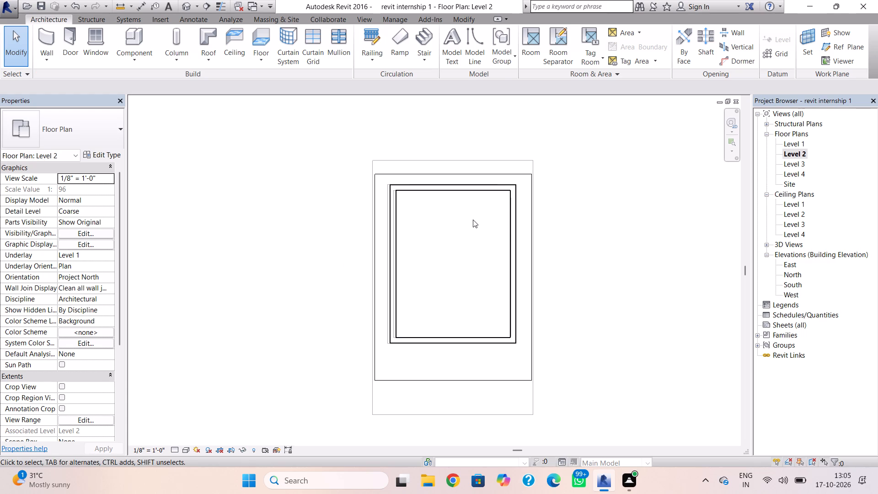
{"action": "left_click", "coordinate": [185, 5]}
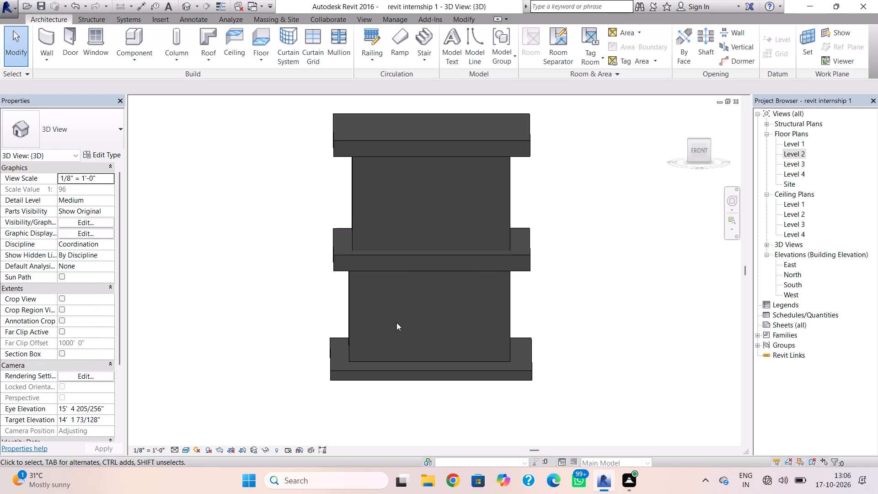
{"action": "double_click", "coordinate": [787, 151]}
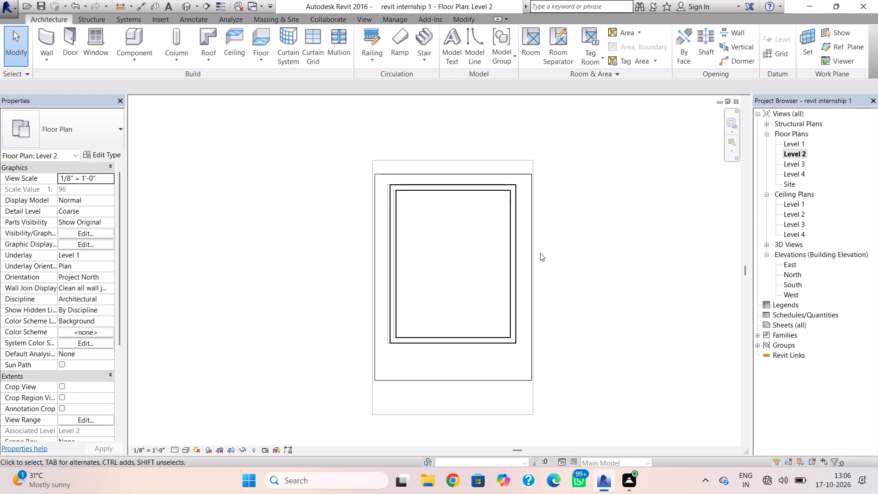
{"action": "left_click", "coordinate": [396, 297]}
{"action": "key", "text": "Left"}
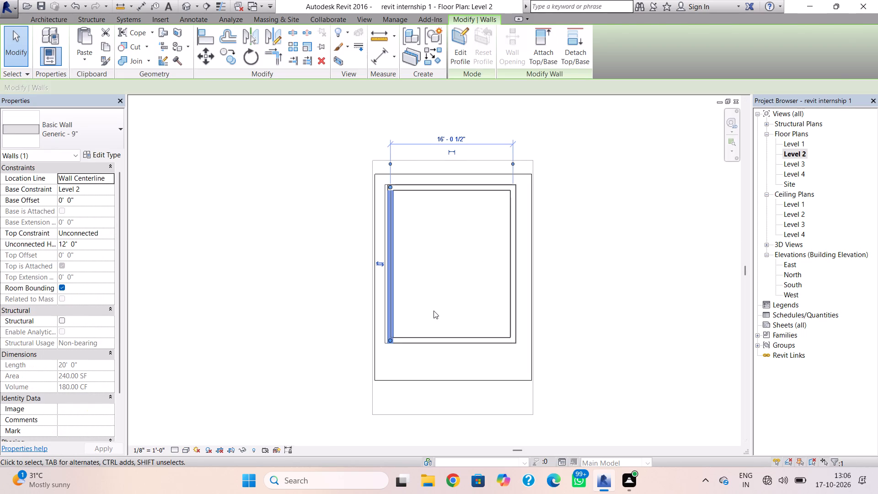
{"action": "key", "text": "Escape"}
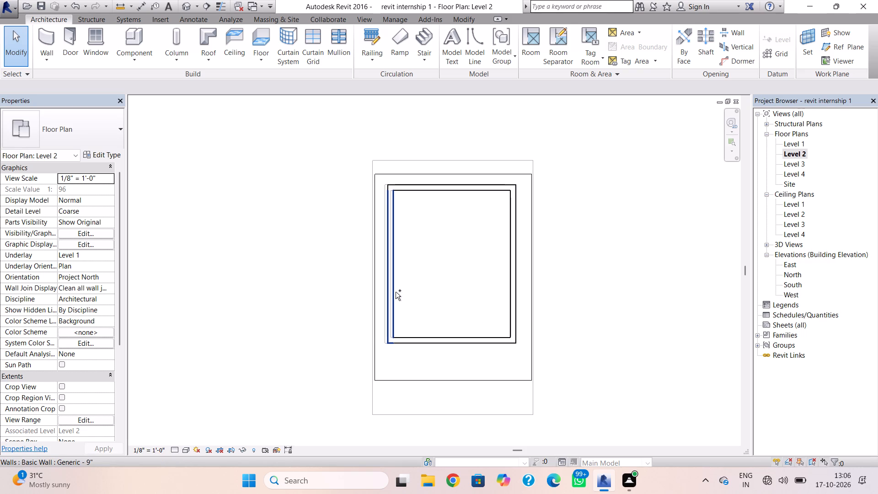
Undo the recent Level 2 left wall nudges and the earlier edits to the short front-left wall.
{"action": "key", "text": "ctrl+z"}
{"action": "key", "text": "ctrl+z"}
{"action": "key", "text": "ctrl+z"}
{"action": "key", "text": "ctrl+z"}
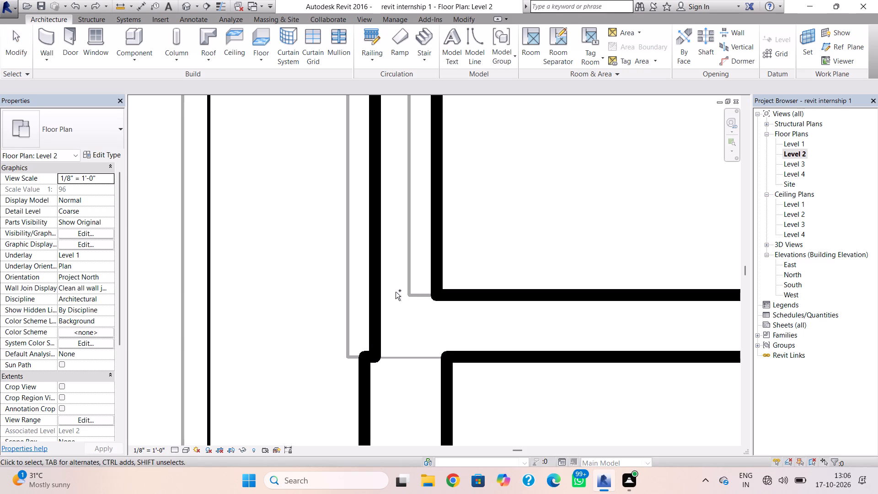
{"action": "key", "text": "ctrl+z"}
{"action": "key", "text": "ctrl+z"}
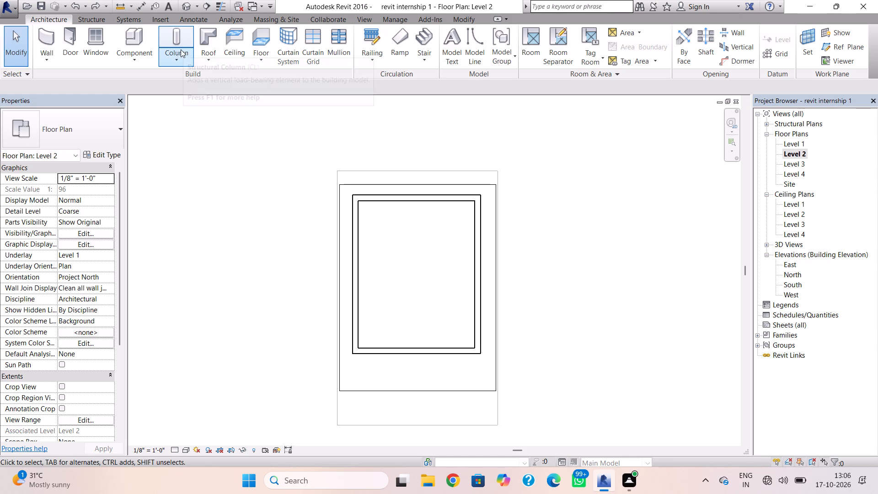
Draw a 2'-6" long Generic - 12" wall on Level 2, running outward from the building's front-left corner.
{"action": "left_click", "coordinate": [37, 43]}
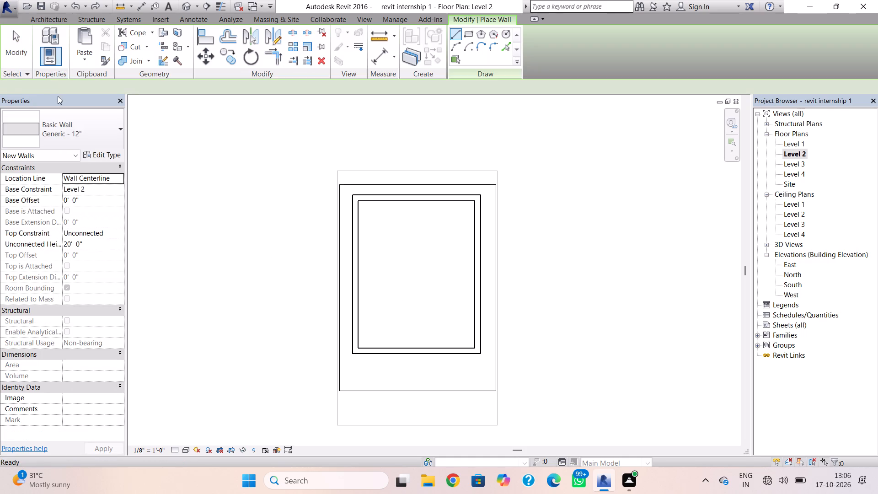
{"action": "left_click", "coordinate": [70, 130]}
{"action": "left_click", "coordinate": [83, 189]}
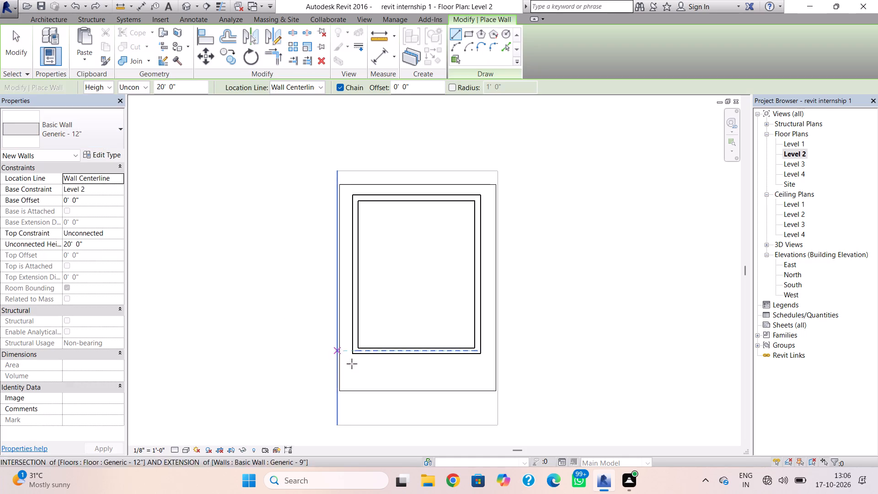
{"action": "left_click", "coordinate": [357, 355]}
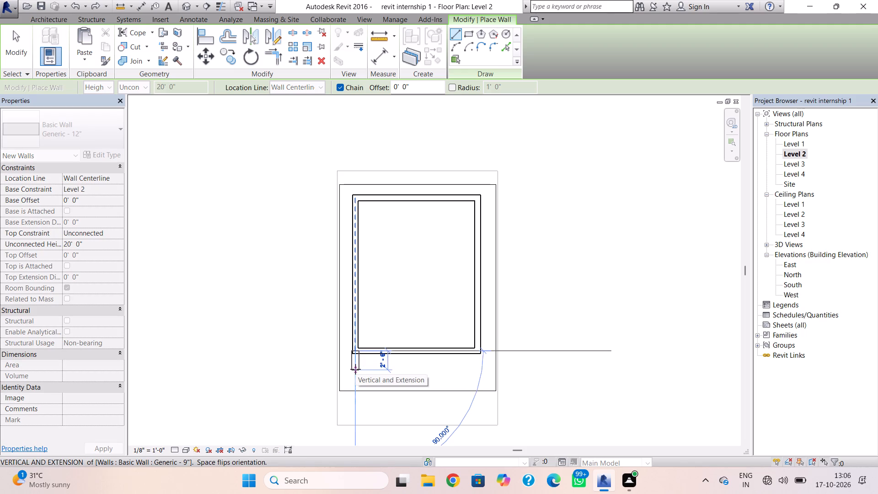
{"action": "left_click", "coordinate": [355, 369]}
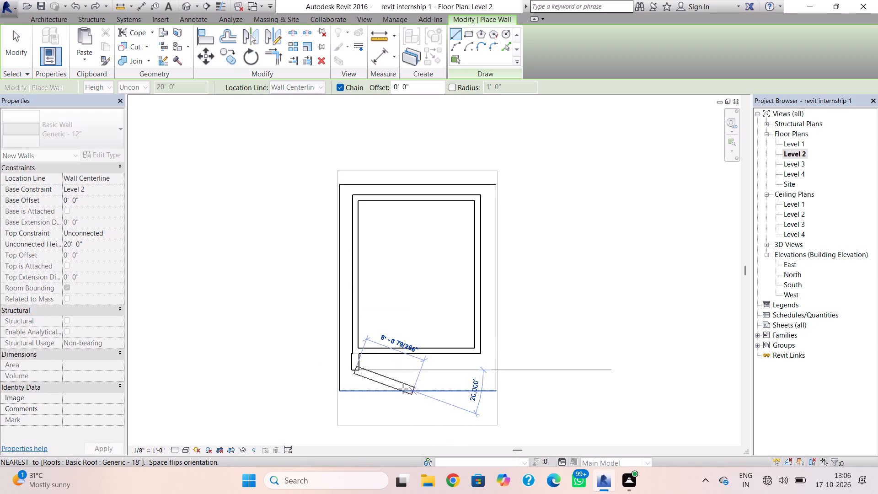
{"action": "key", "text": "Escape"}
{"action": "key", "text": "Escape"}
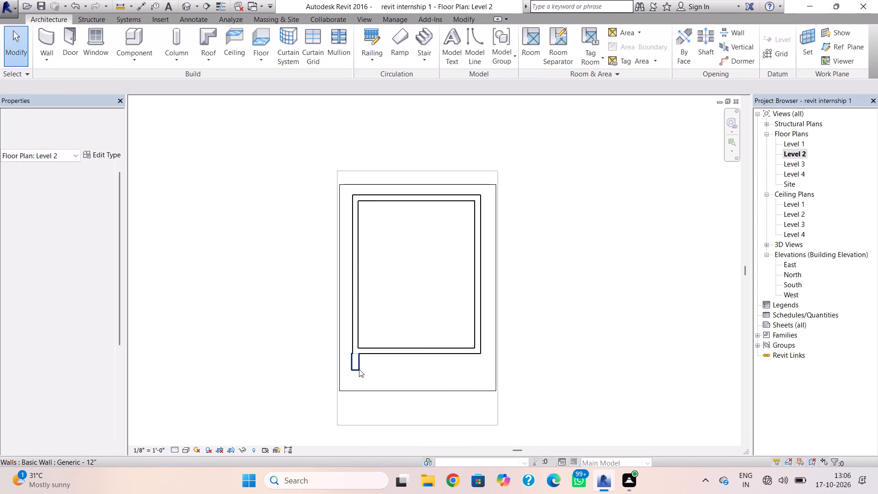
Nudge the short 12" wall outward and pull its inner end away from the front wall, making it 1'-6" long.
{"action": "left_click", "coordinate": [359, 368]}
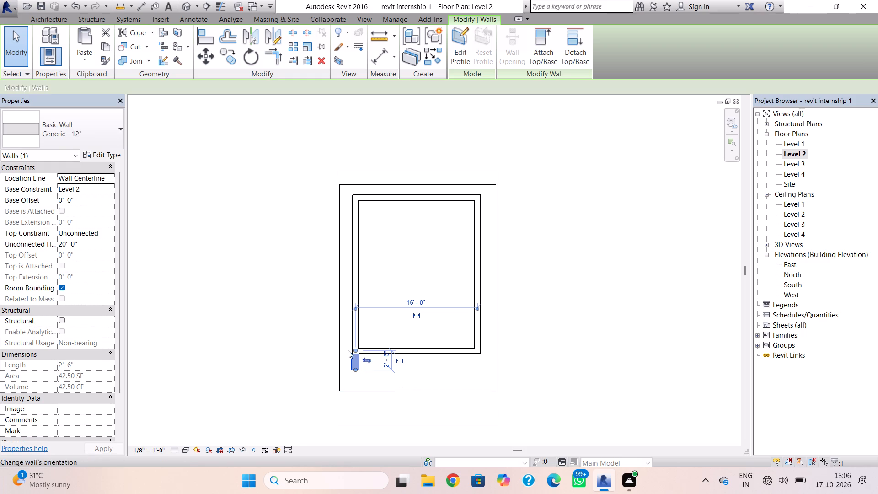
{"action": "key", "text": "Down"}
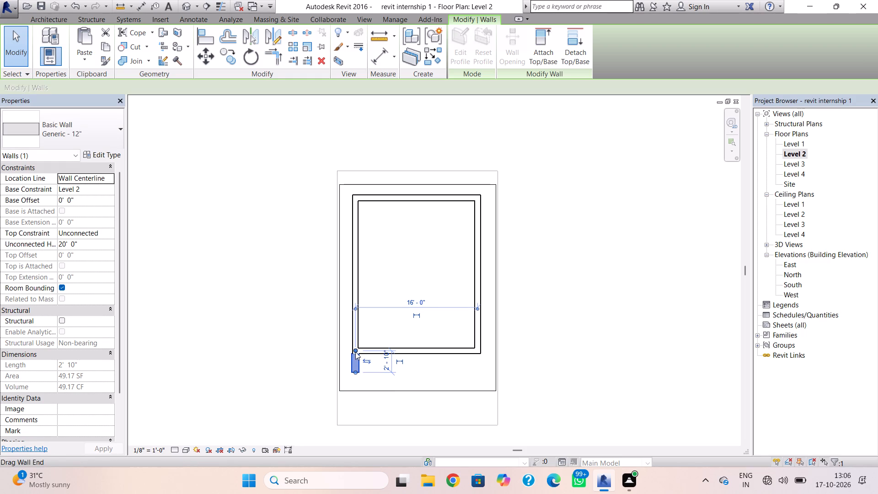
{"action": "left_click_drag", "start_coordinate": [355, 350], "coordinate": [358, 361]}
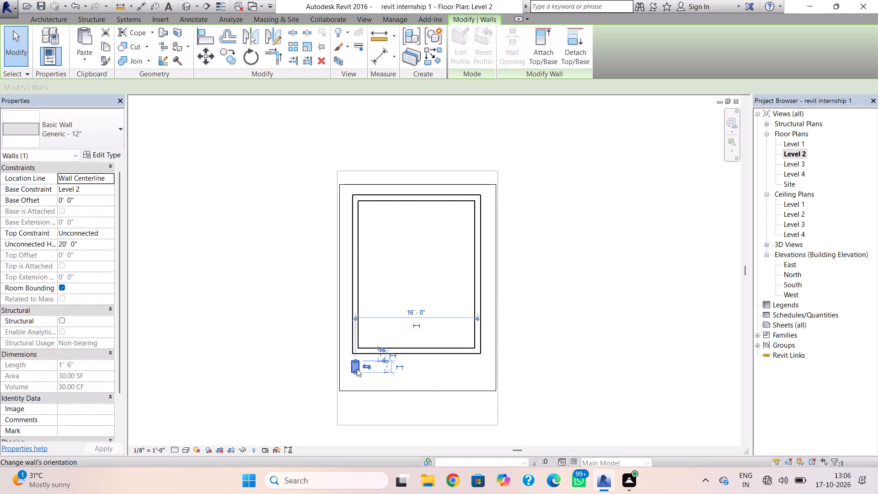
Nudge the detached 1'-6" wall back toward the building's front wall.
{"action": "scroll", "coordinate": [357, 367], "scroll_direction": "up", "scroll_amount": 8}
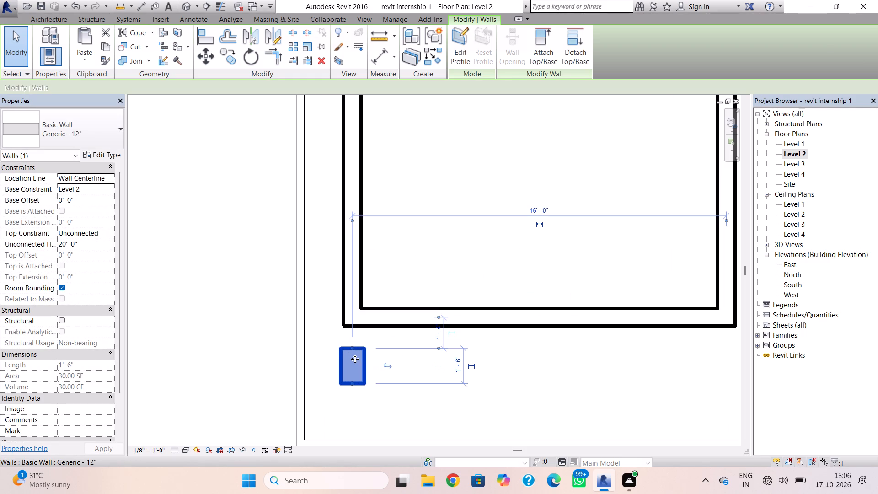
{"action": "key", "text": "Up"}
{"action": "key", "text": "Up"}
{"action": "key", "text": "Up"}
{"action": "key", "text": "Up"}
{"action": "key", "text": "Up"}
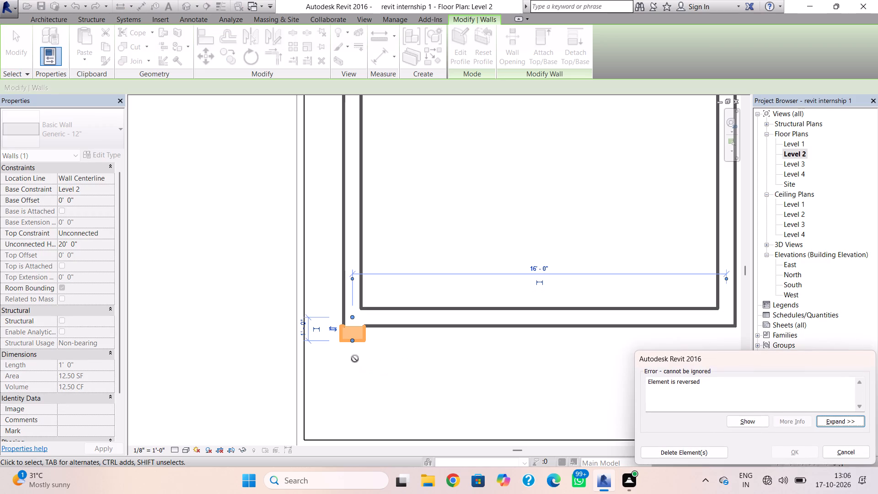
{"action": "key", "text": "Down"}
{"action": "key", "text": "Down"}
{"action": "key", "text": "Down"}
{"action": "key", "text": "Down"}
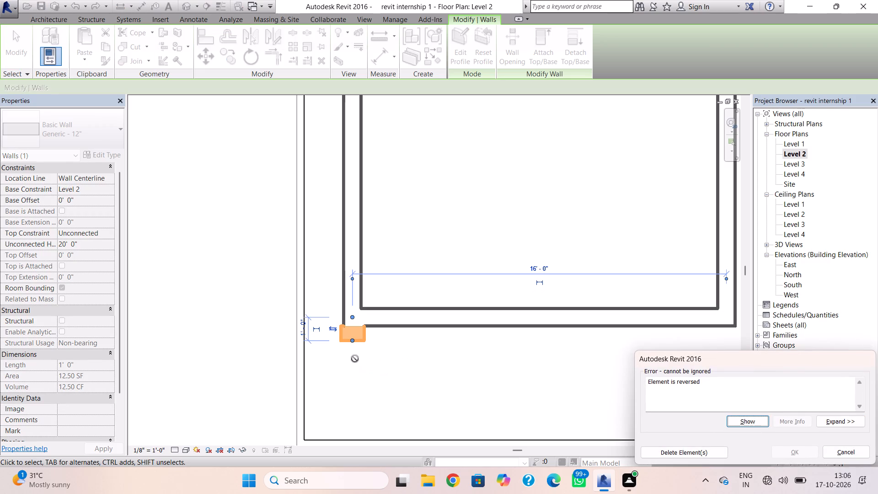
{"action": "key", "text": "Down"}
{"action": "key", "text": "ctrl+z"}
{"action": "key", "text": "ctrl+z"}
{"action": "left_click", "coordinate": [847, 453]}
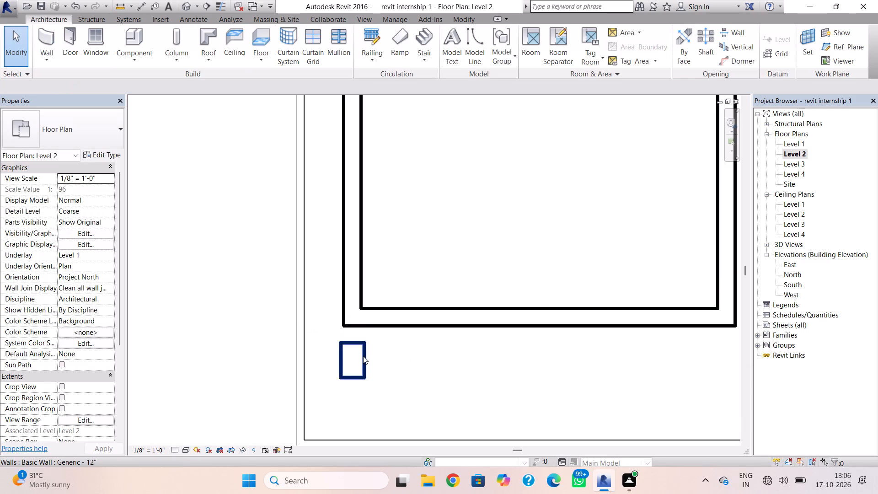
Nudge the short 12" wall still closer to the front wall in the Level 2 plan.
{"action": "left_click", "coordinate": [363, 355]}
{"action": "scroll", "coordinate": [358, 342], "scroll_direction": "up", "scroll_amount": 5}
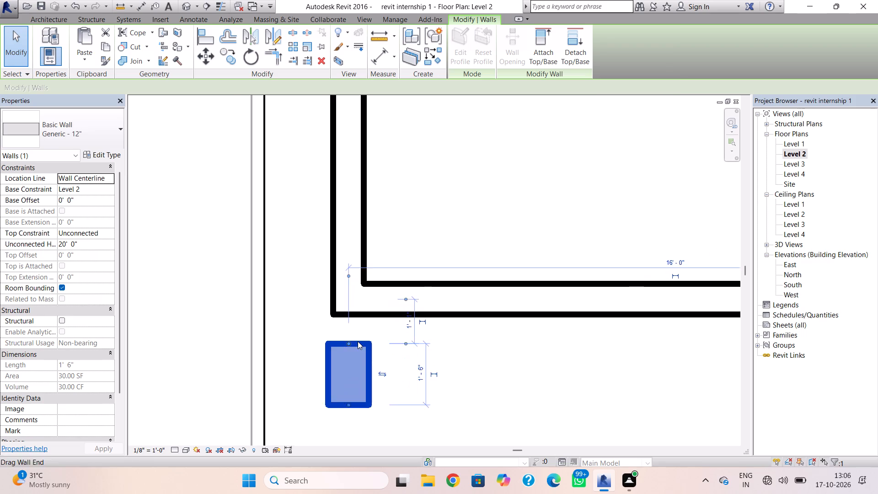
{"action": "key", "text": "Up"}
{"action": "key", "text": "Up"}
{"action": "key", "text": "Up"}
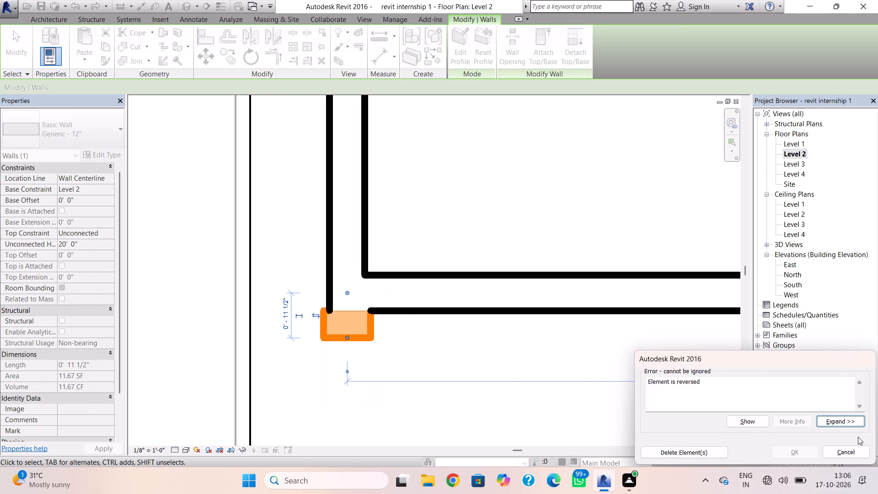
{"action": "left_click", "coordinate": [845, 453]}
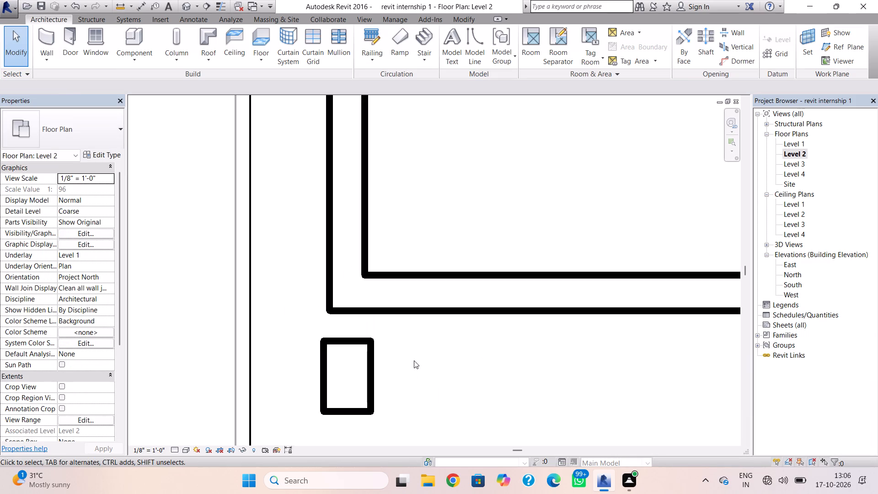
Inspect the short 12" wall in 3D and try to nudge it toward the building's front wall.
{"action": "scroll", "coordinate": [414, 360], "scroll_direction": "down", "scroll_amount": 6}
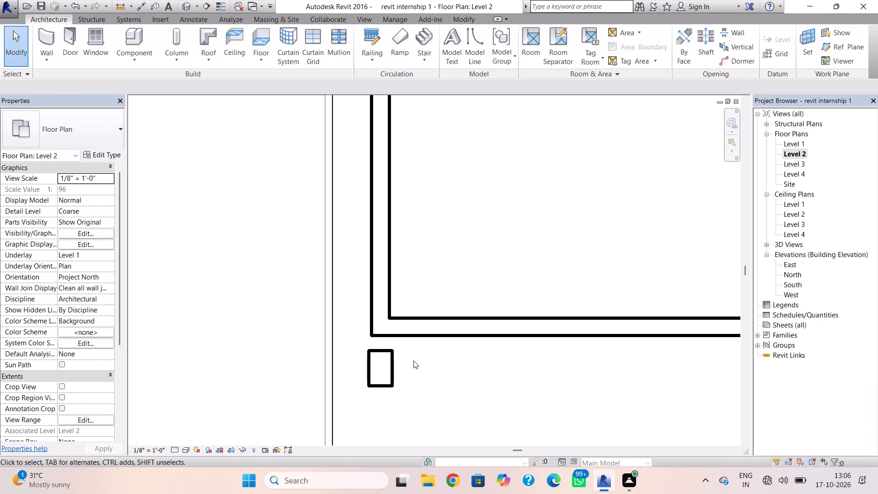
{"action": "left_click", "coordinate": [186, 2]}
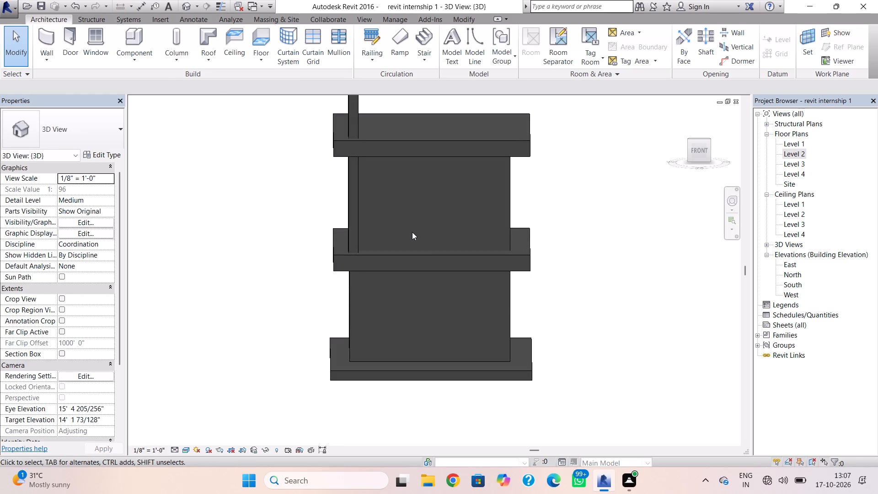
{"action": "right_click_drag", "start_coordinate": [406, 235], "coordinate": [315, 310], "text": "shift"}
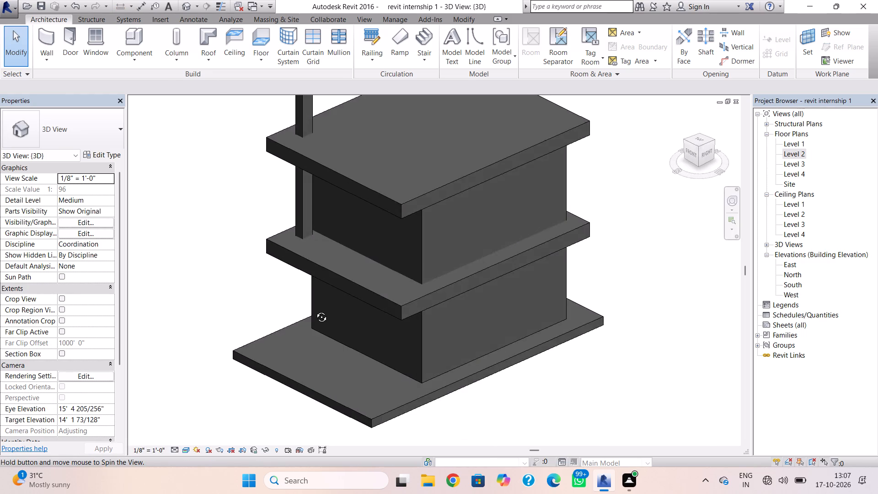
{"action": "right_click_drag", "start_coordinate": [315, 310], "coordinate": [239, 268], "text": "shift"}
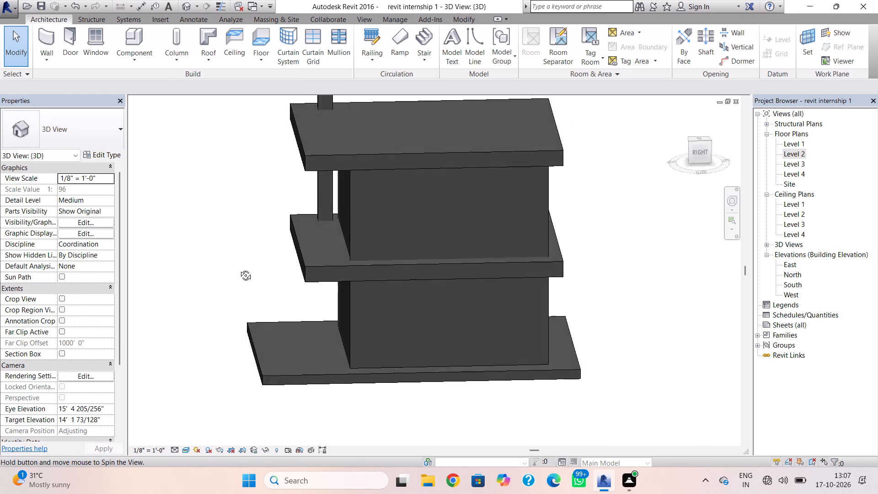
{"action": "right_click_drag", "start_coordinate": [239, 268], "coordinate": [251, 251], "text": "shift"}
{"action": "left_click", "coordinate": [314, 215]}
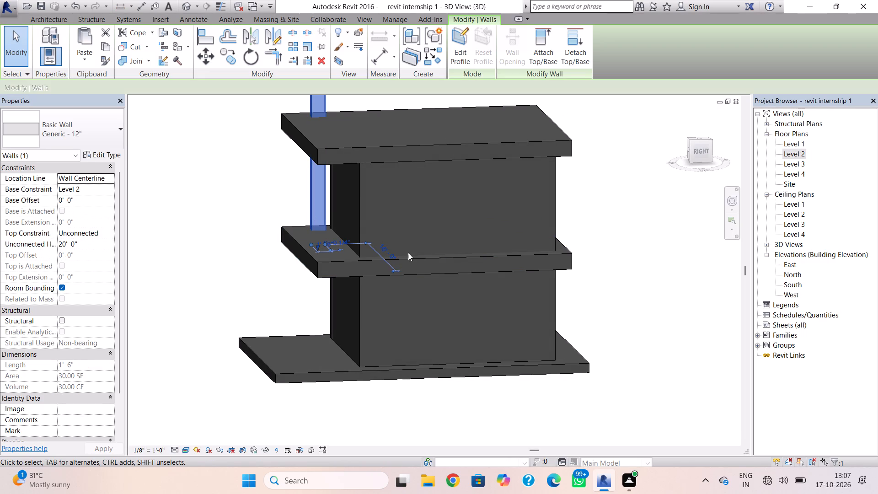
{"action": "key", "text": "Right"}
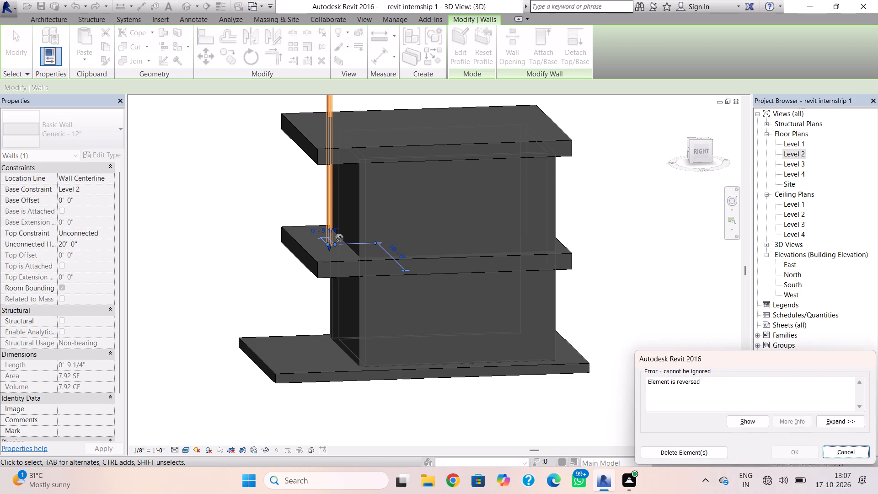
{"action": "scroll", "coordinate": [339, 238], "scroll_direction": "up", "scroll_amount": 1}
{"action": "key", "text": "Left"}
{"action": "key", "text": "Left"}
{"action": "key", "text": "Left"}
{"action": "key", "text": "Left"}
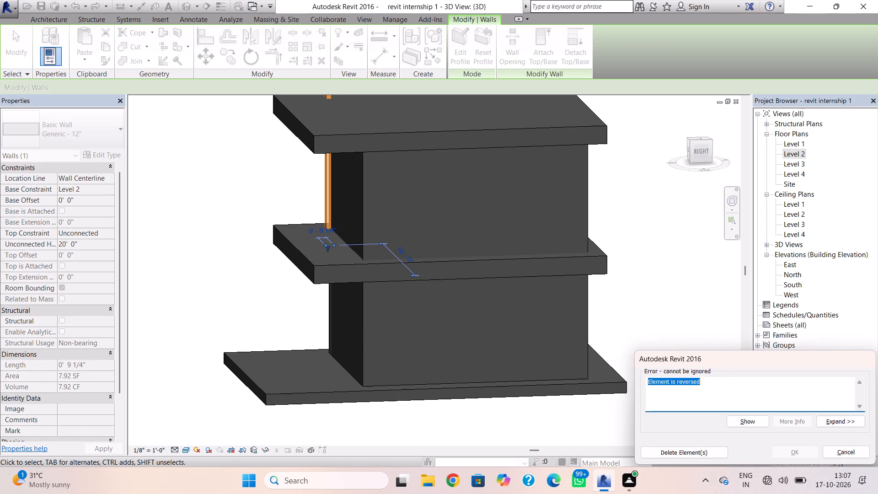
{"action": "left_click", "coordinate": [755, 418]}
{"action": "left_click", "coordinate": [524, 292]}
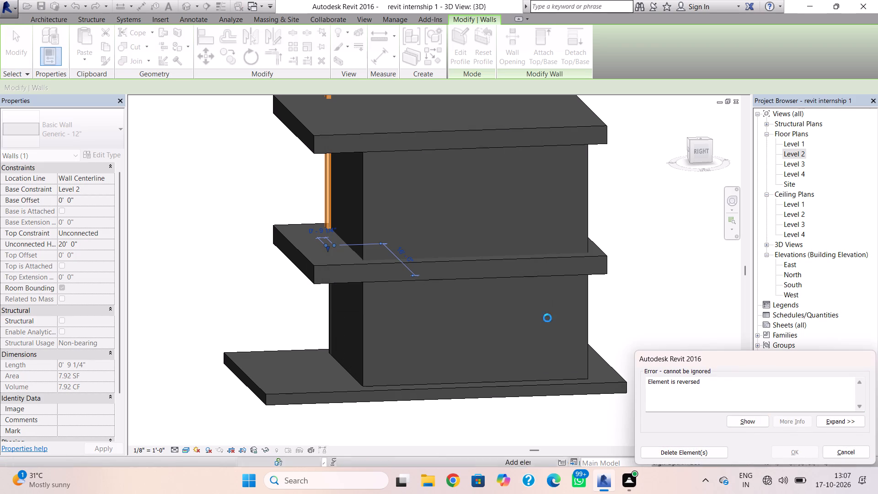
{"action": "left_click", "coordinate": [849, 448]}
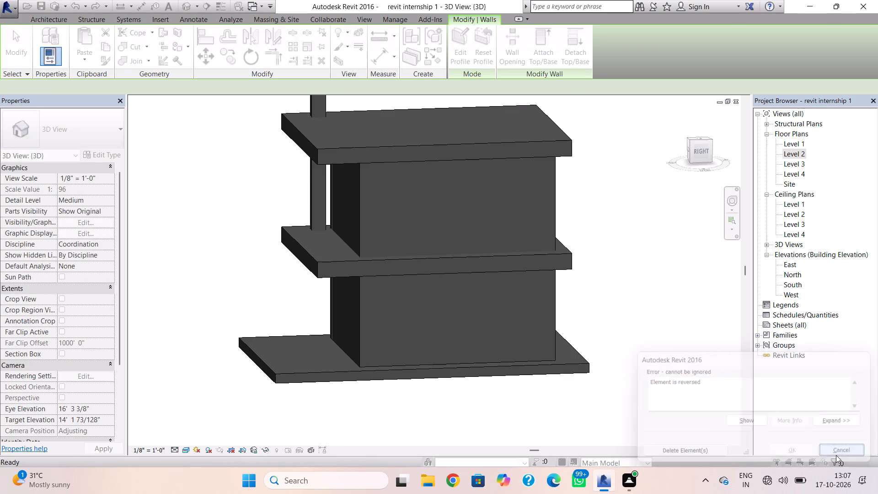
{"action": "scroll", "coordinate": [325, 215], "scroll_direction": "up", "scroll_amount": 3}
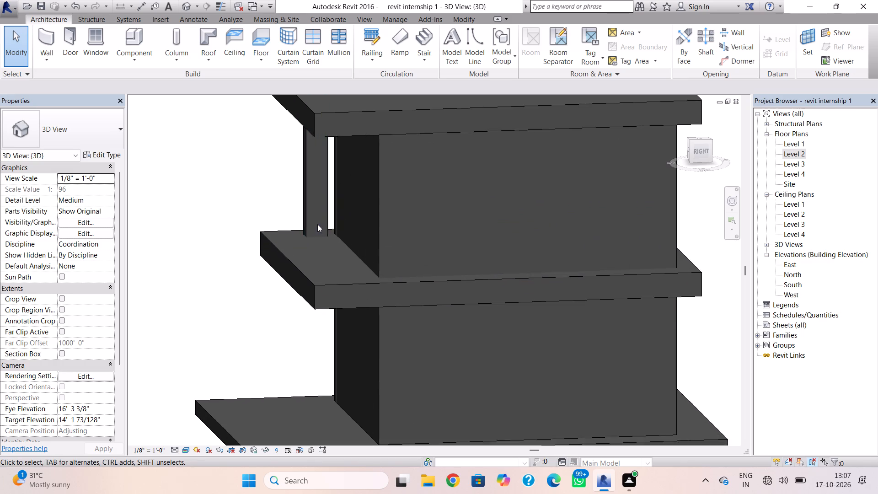
Examine from several sides how the short 12" pier wall sits on the roof slabs in the 3D view.
{"action": "scroll", "coordinate": [317, 230], "scroll_direction": "up", "scroll_amount": 7}
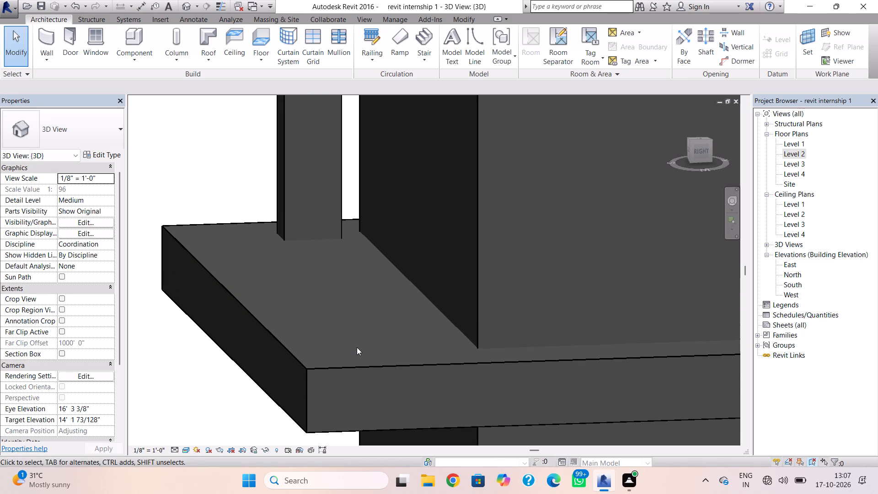
{"action": "right_click_drag", "start_coordinate": [357, 347], "coordinate": [465, 384], "text": "shift"}
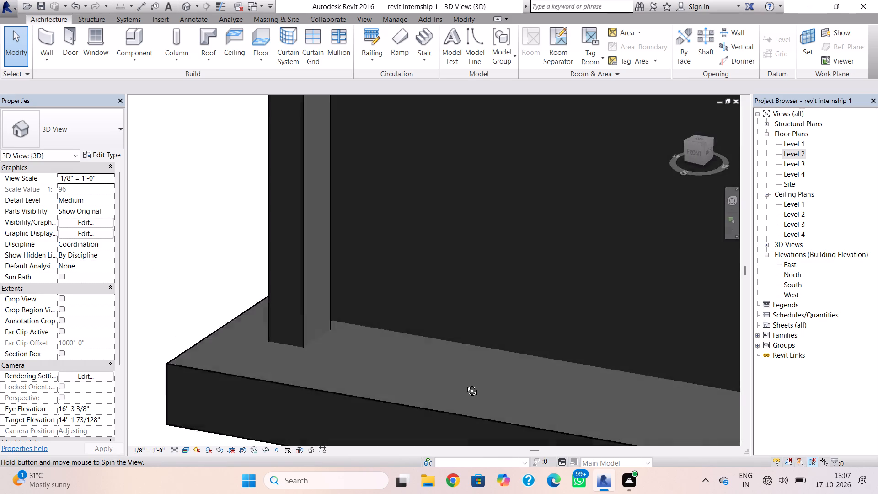
{"action": "right_click_drag", "start_coordinate": [465, 384], "coordinate": [574, 455], "text": "shift"}
{"action": "scroll", "coordinate": [464, 396], "scroll_direction": "down", "scroll_amount": 1}
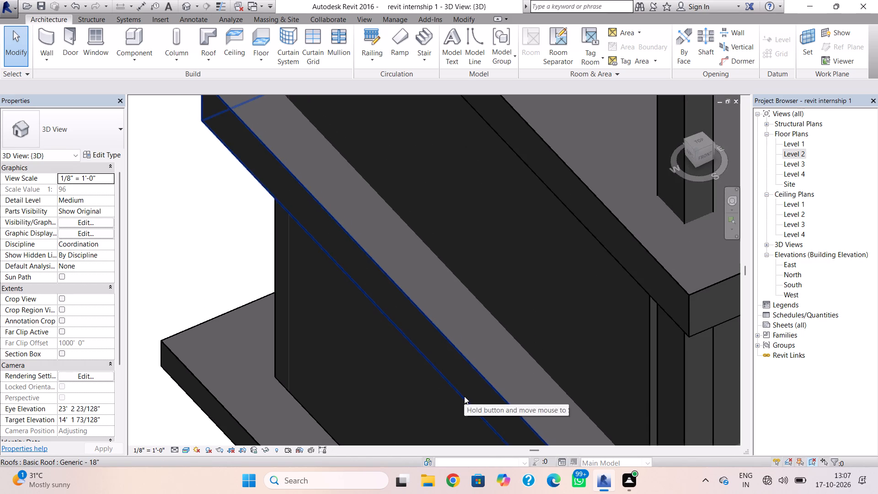
{"action": "scroll", "coordinate": [296, 341], "scroll_direction": "down", "scroll_amount": 5}
{"action": "right_click_drag", "start_coordinate": [326, 303], "coordinate": [434, 293]}
{"action": "right_click_drag", "start_coordinate": [365, 347], "coordinate": [365, 347], "text": "shift"}
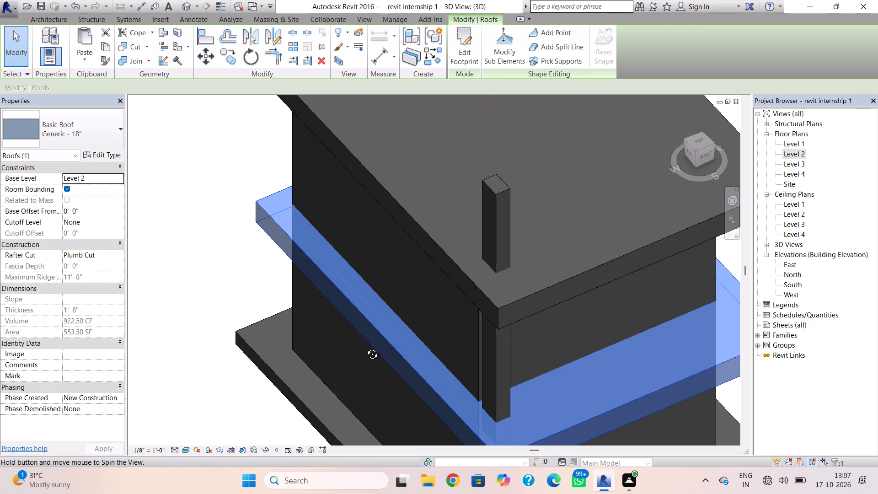
{"action": "right_click_drag", "start_coordinate": [365, 347], "coordinate": [467, 251], "text": "shift"}
Stretch the base of the short 12" pier wall down to the ground slab, giving it a -10'-0" base offset.
{"action": "middle_click_drag", "start_coordinate": [583, 269], "coordinate": [496, 297]}
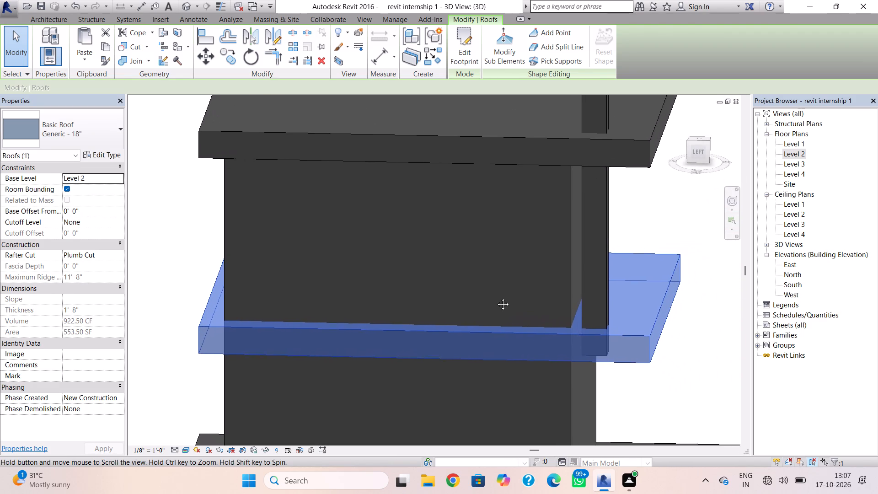
{"action": "middle_click_drag", "start_coordinate": [496, 297], "coordinate": [479, 309]}
{"action": "middle_click_drag", "start_coordinate": [530, 306], "coordinate": [385, 352]}
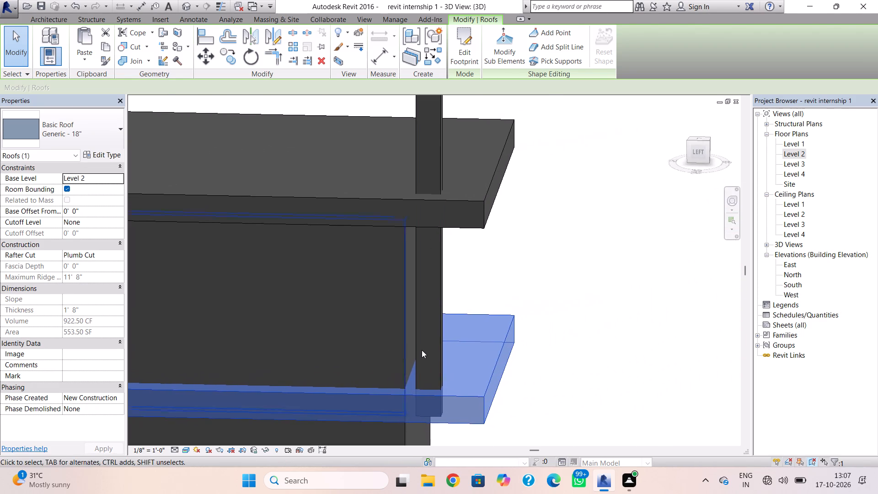
{"action": "left_click", "coordinate": [427, 349]}
{"action": "left_click", "coordinate": [439, 328]}
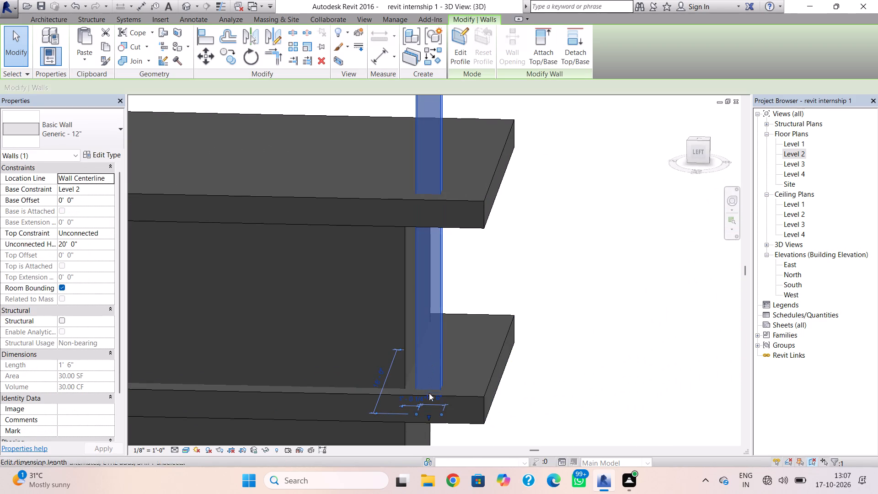
{"action": "middle_click_drag", "start_coordinate": [427, 417], "coordinate": [415, 299]}
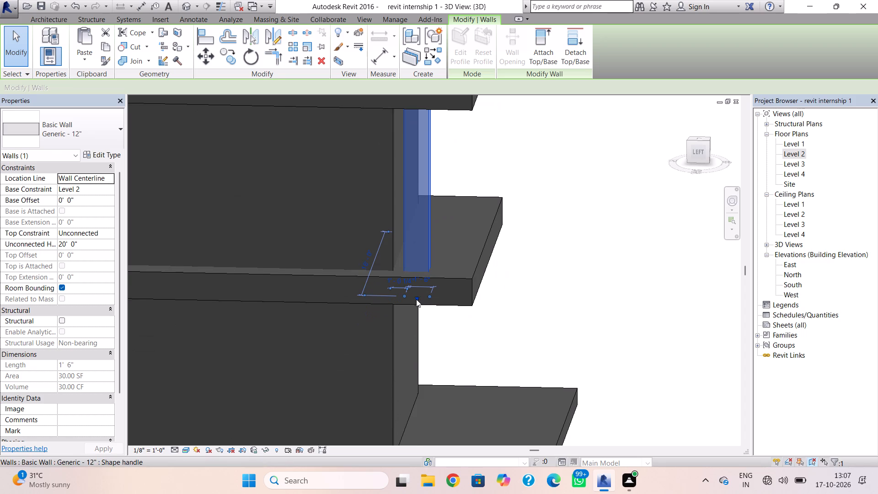
{"action": "left_click_drag", "start_coordinate": [416, 299], "coordinate": [420, 393]}
{"action": "scroll", "coordinate": [420, 395], "scroll_direction": "down", "scroll_amount": 1}
{"action": "middle_click_drag", "start_coordinate": [420, 394], "coordinate": [420, 294]}
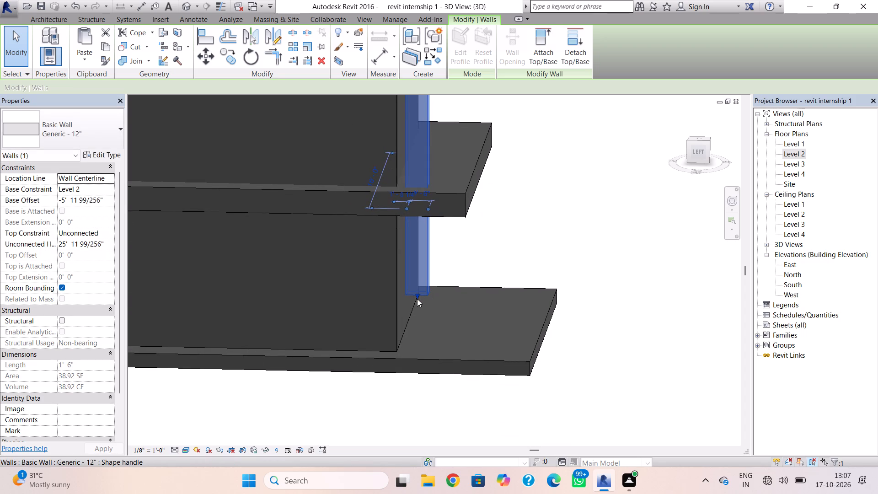
{"action": "left_click_drag", "start_coordinate": [417, 295], "coordinate": [413, 351]}
{"action": "key", "text": "Escape"}
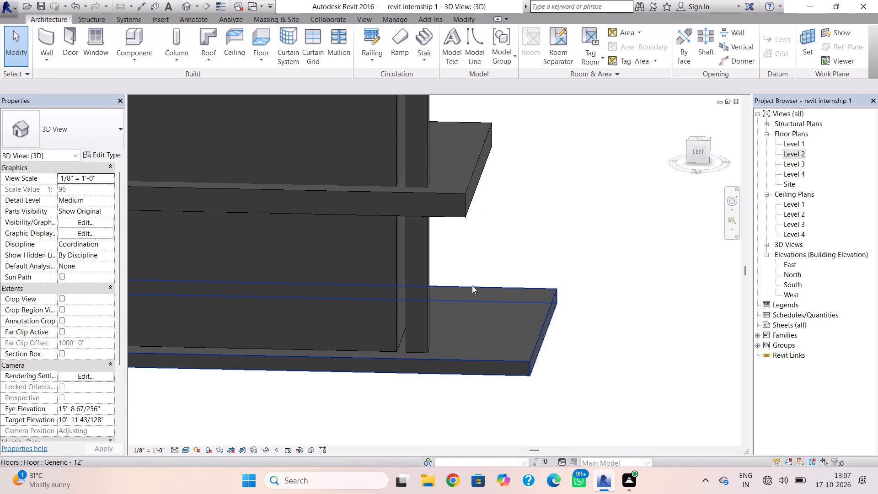
Lower the top of the 12" pier wall until it ends within the upper roof instead of projecting above it.
{"action": "right_click_drag", "start_coordinate": [472, 285], "coordinate": [306, 276], "text": "shift"}
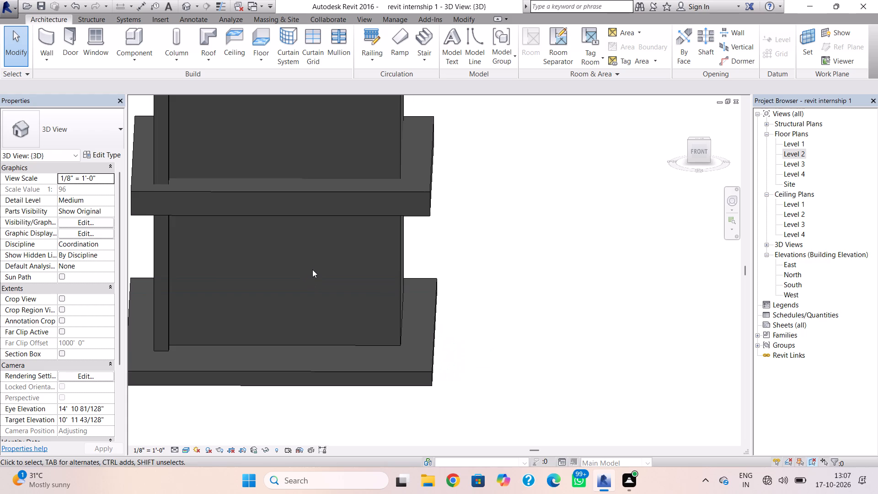
{"action": "middle_click_drag", "start_coordinate": [312, 268], "coordinate": [377, 376]}
{"action": "scroll", "coordinate": [376, 361], "scroll_direction": "down", "scroll_amount": 1}
{"action": "middle_click_drag", "start_coordinate": [377, 360], "coordinate": [460, 493]}
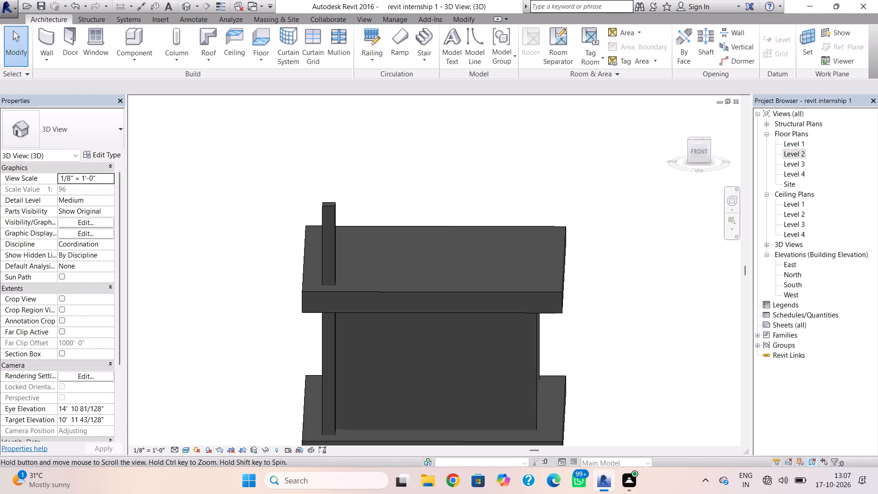
{"action": "middle_click_drag", "start_coordinate": [460, 493], "coordinate": [448, 407]}
{"action": "left_click", "coordinate": [316, 155]}
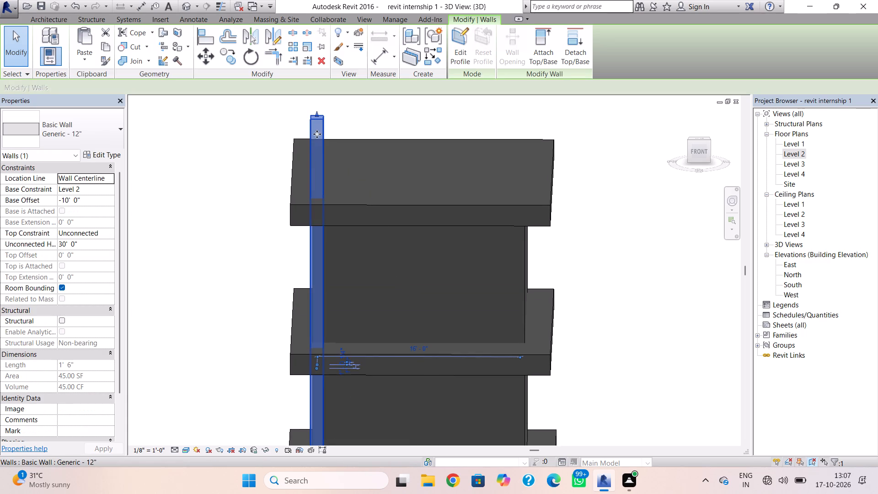
{"action": "left_click_drag", "start_coordinate": [319, 115], "coordinate": [328, 201]}
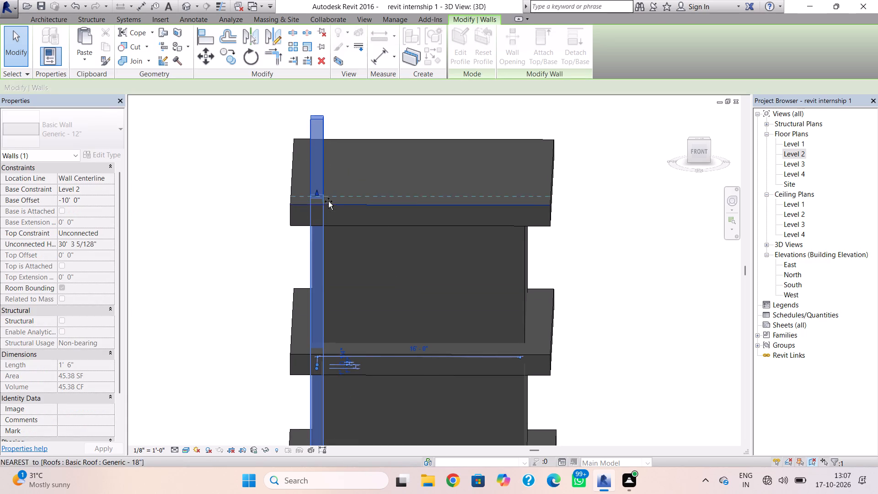
{"action": "left_click_drag", "start_coordinate": [328, 201], "coordinate": [327, 199]}
{"action": "key", "text": "Escape"}
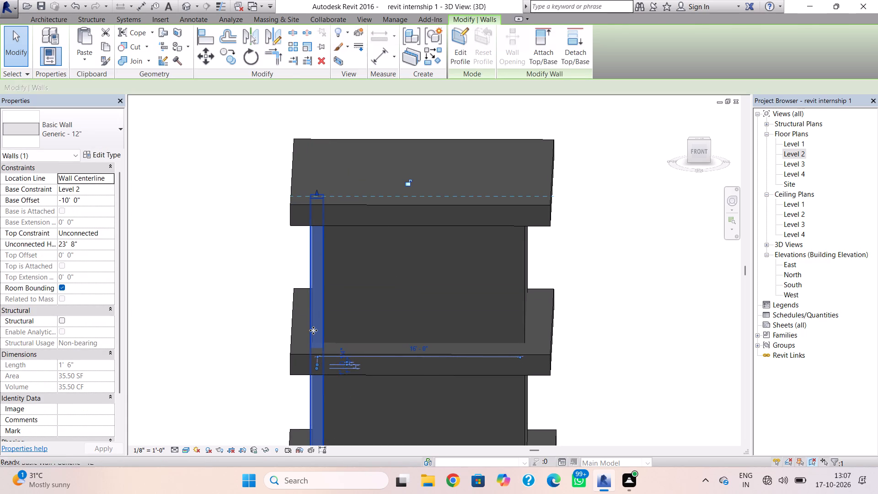
{"action": "left_click", "coordinate": [323, 193]}
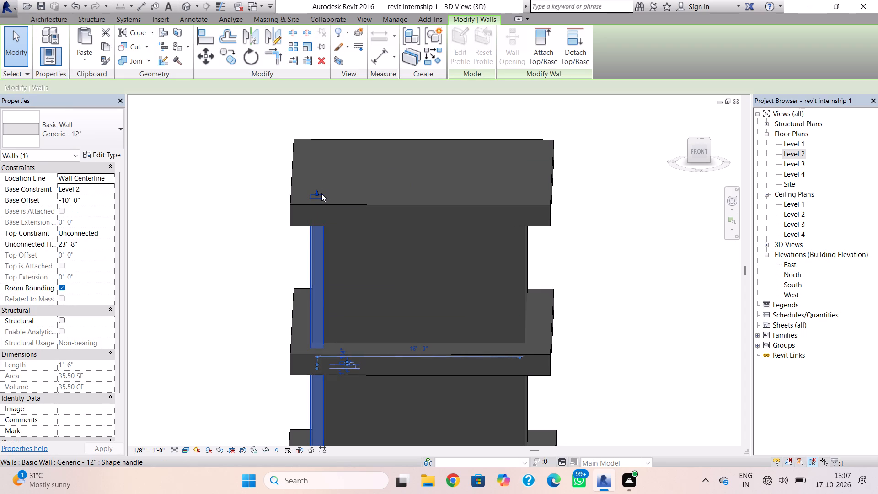
{"action": "left_click_drag", "start_coordinate": [318, 192], "coordinate": [323, 215]}
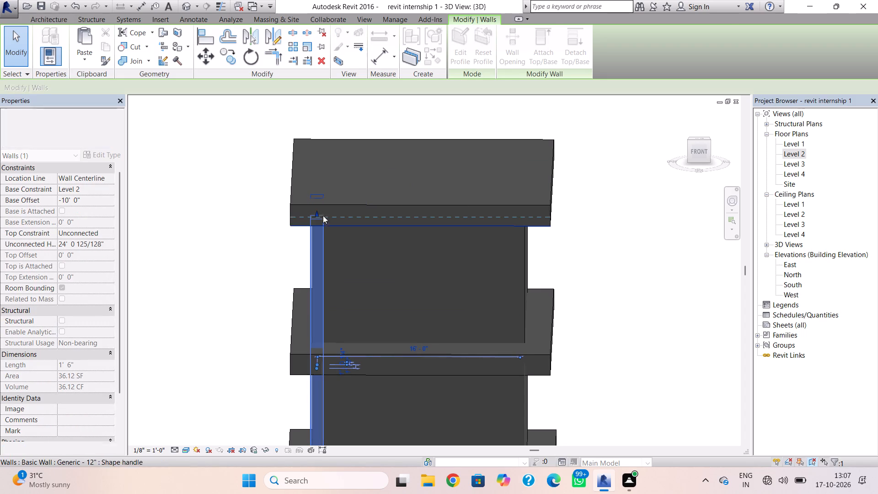
{"action": "key", "text": "Escape"}
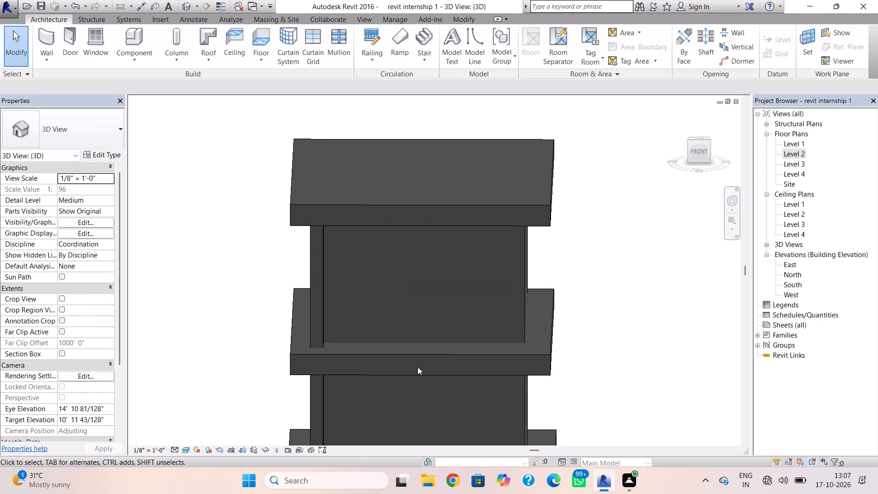
Examine the building's full front face and the pier from a straight-on front view.
{"action": "middle_click_drag", "start_coordinate": [418, 365], "coordinate": [422, 349]}
{"action": "right_click_drag", "start_coordinate": [422, 350], "coordinate": [424, 305], "text": "shift"}
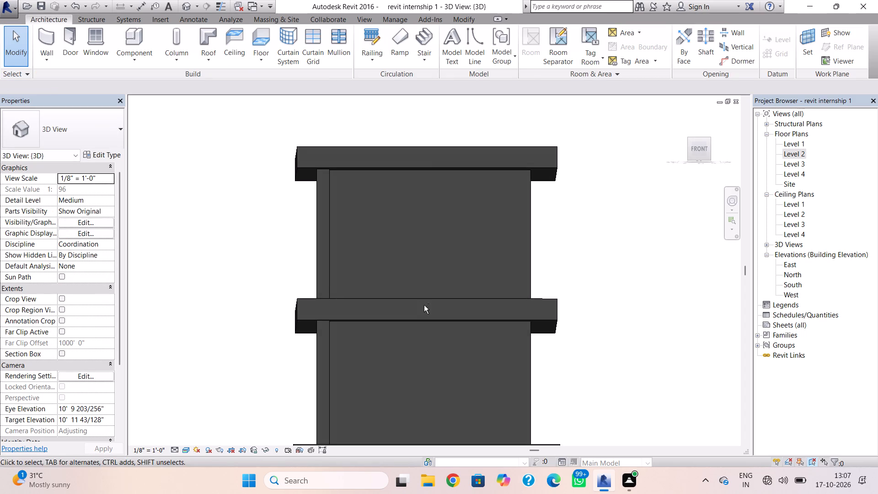
{"action": "scroll", "coordinate": [424, 305], "scroll_direction": "down", "scroll_amount": 1, "text": "shift"}
{"action": "middle_click_drag", "start_coordinate": [425, 311], "coordinate": [440, 271]}
{"action": "scroll", "coordinate": [440, 270], "scroll_direction": "down", "scroll_amount": 1}
{"action": "middle_click_drag", "start_coordinate": [440, 317], "coordinate": [431, 376]}
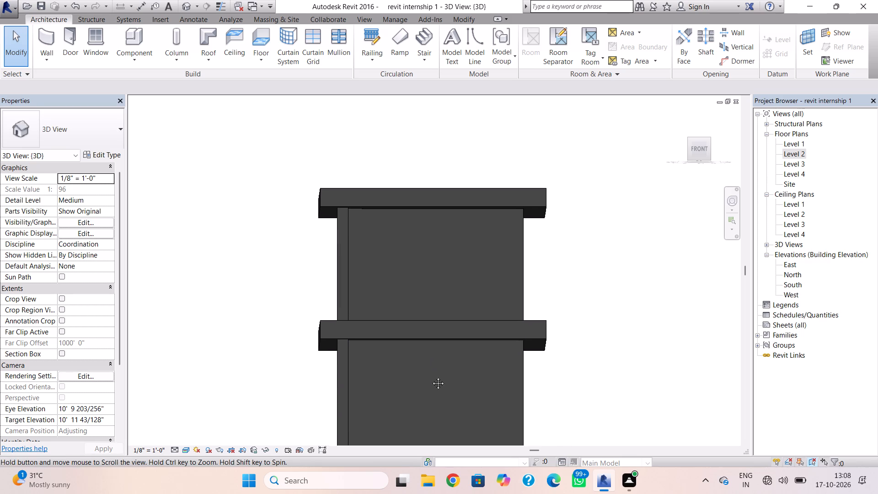
{"action": "middle_click_drag", "start_coordinate": [431, 376], "coordinate": [431, 327]}
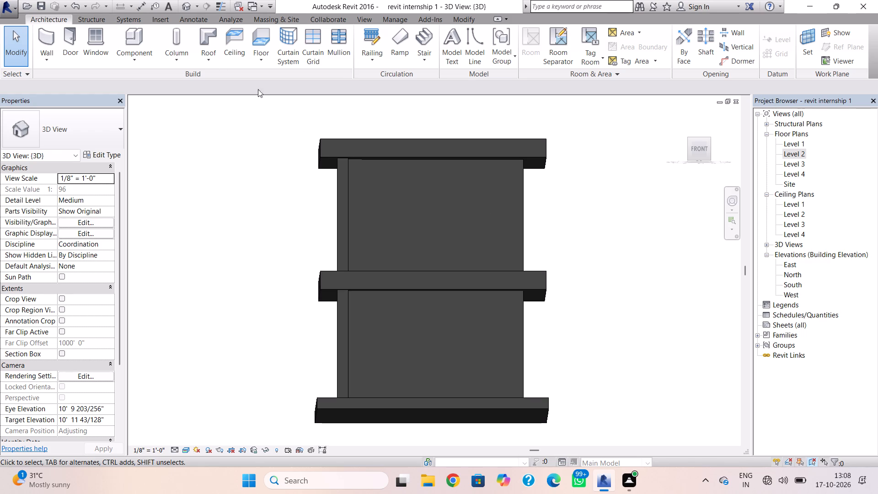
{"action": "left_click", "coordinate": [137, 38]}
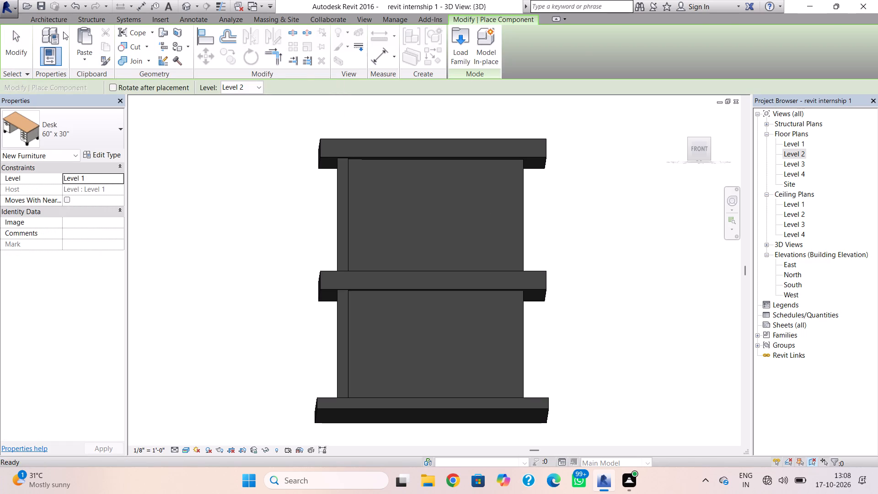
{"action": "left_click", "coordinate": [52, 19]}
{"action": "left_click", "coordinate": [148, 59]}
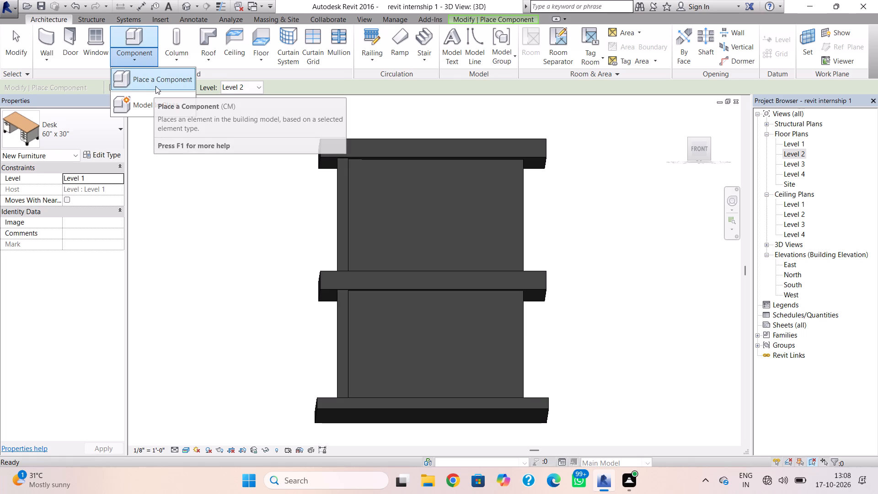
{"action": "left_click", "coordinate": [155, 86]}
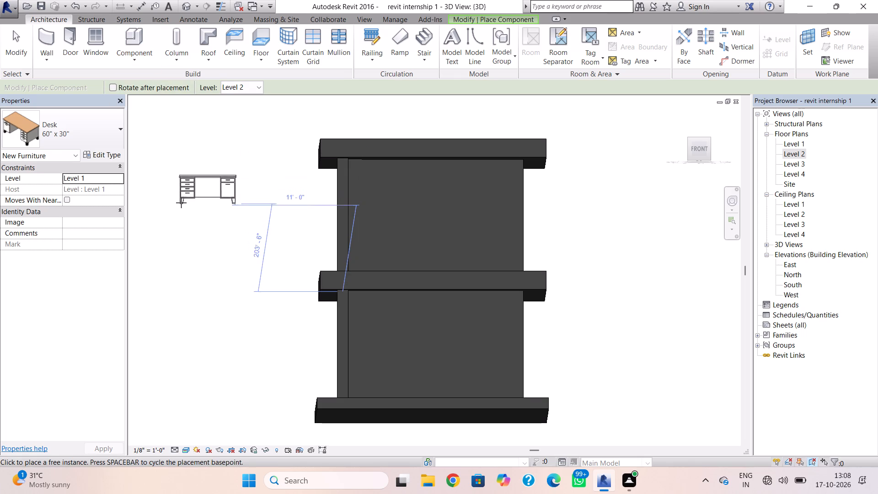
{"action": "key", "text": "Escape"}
Create a new in-place model component in the Windows family category.
{"action": "left_click", "coordinate": [138, 59]}
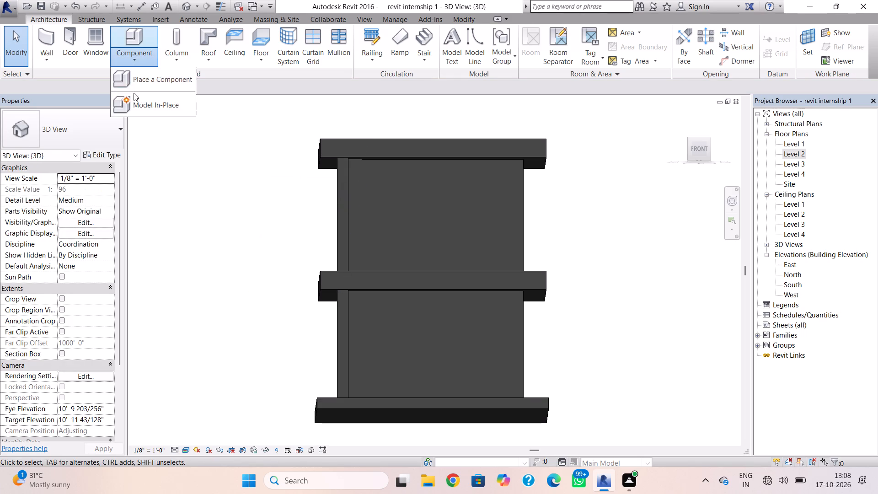
{"action": "left_click", "coordinate": [134, 101]}
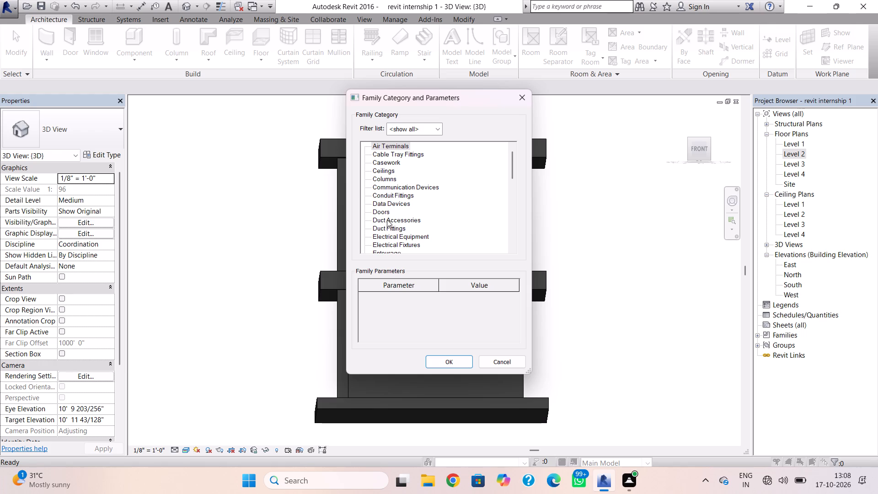
{"action": "scroll", "coordinate": [387, 220], "scroll_direction": "down", "scroll_amount": 12}
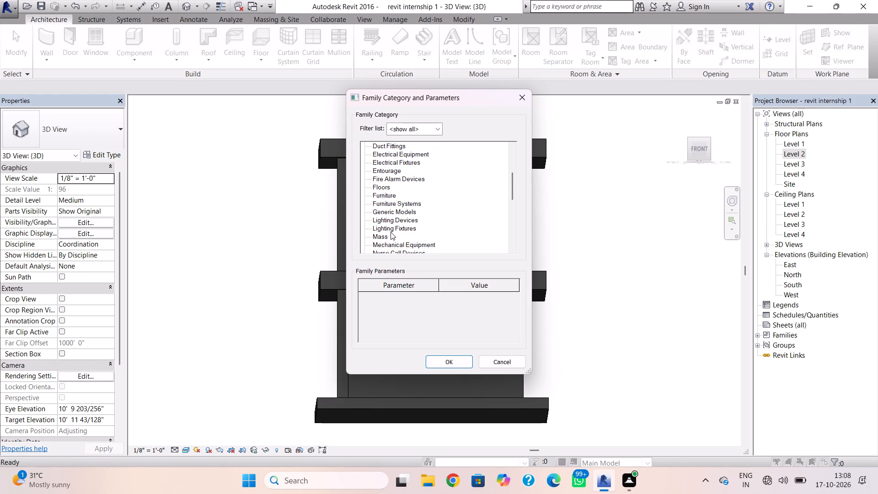
{"action": "scroll", "coordinate": [391, 232], "scroll_direction": "down", "scroll_amount": 18}
{"action": "scroll", "coordinate": [391, 233], "scroll_direction": "down", "scroll_amount": 5}
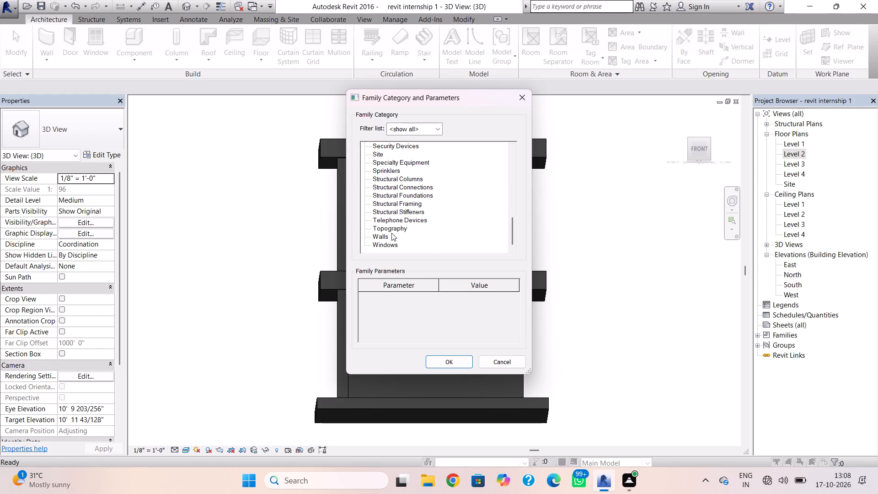
{"action": "left_click", "coordinate": [391, 242]}
{"action": "left_click", "coordinate": [442, 361]}
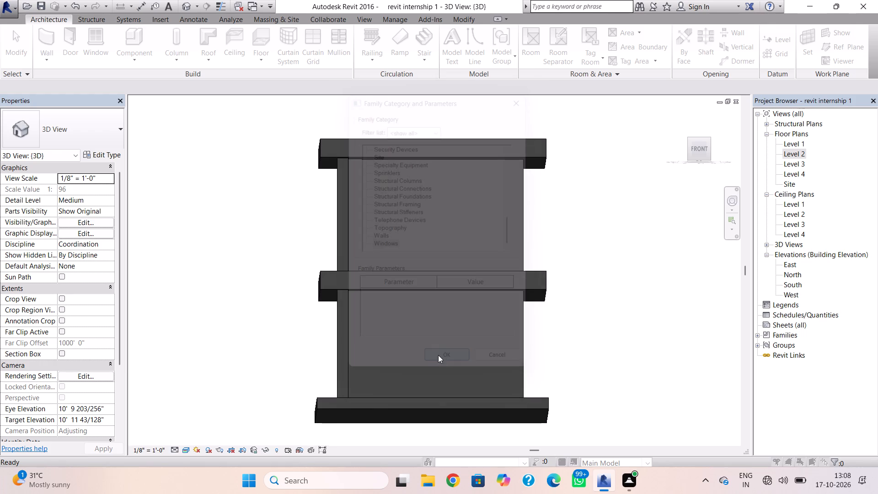
{"action": "left_click", "coordinate": [429, 257]}
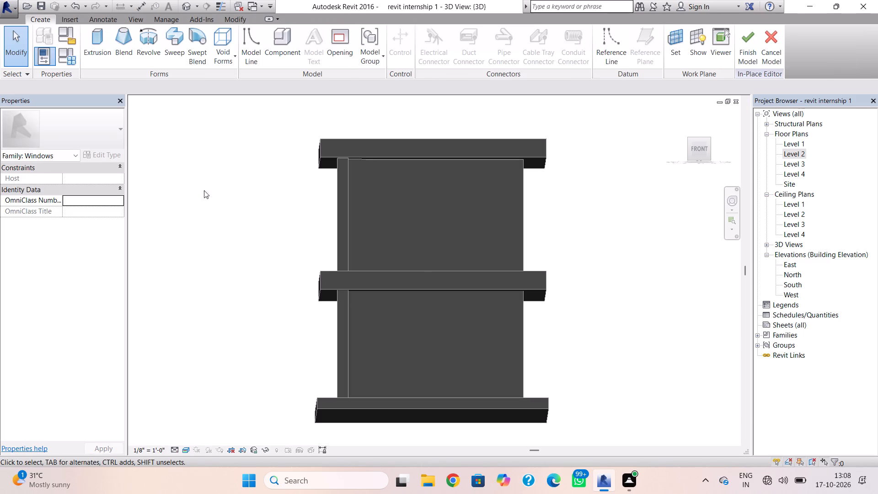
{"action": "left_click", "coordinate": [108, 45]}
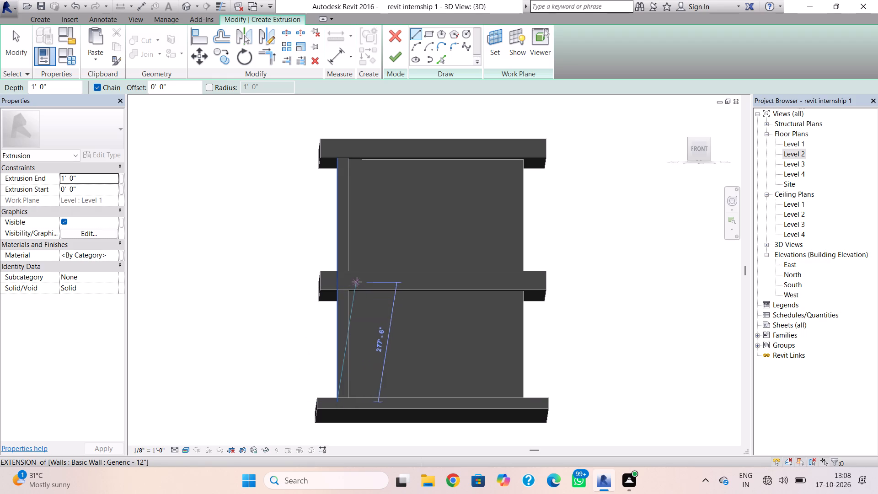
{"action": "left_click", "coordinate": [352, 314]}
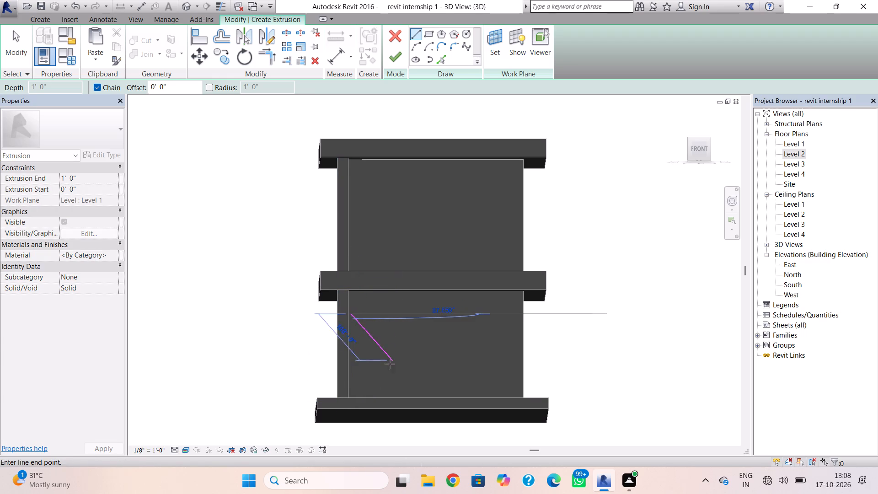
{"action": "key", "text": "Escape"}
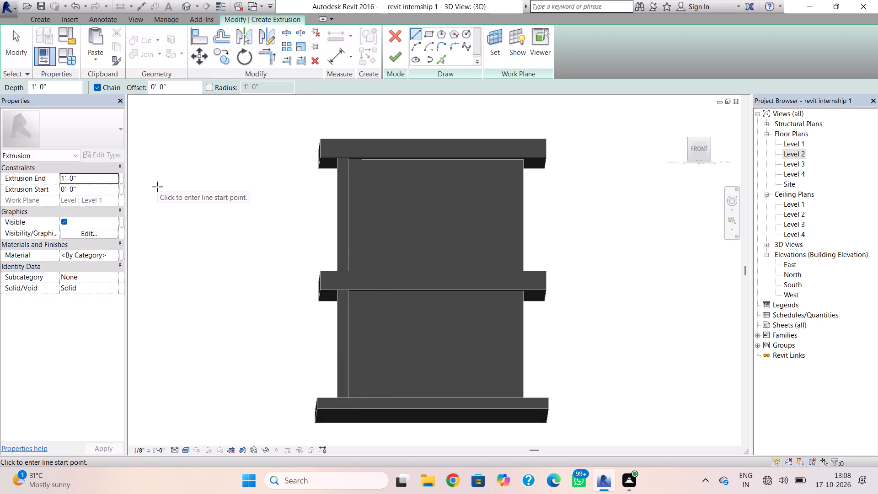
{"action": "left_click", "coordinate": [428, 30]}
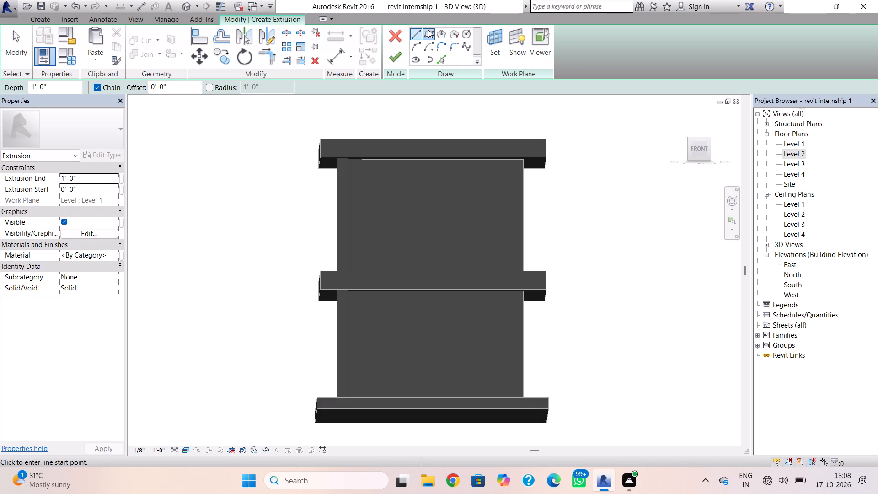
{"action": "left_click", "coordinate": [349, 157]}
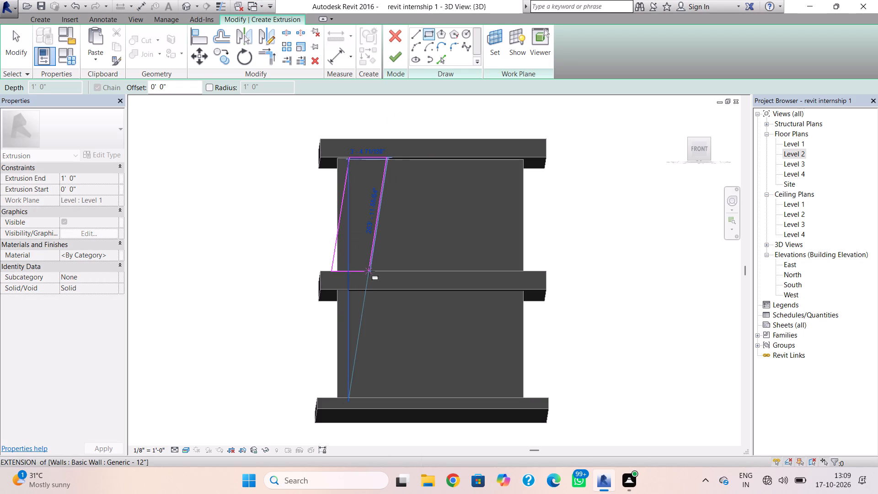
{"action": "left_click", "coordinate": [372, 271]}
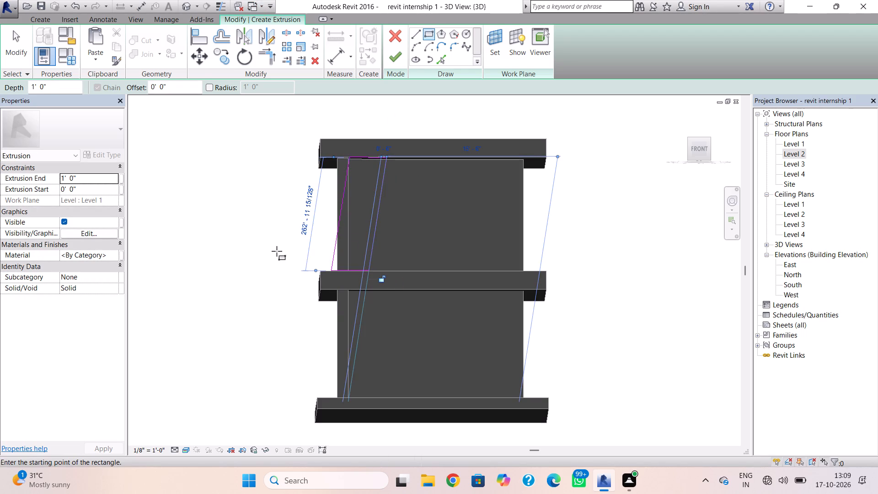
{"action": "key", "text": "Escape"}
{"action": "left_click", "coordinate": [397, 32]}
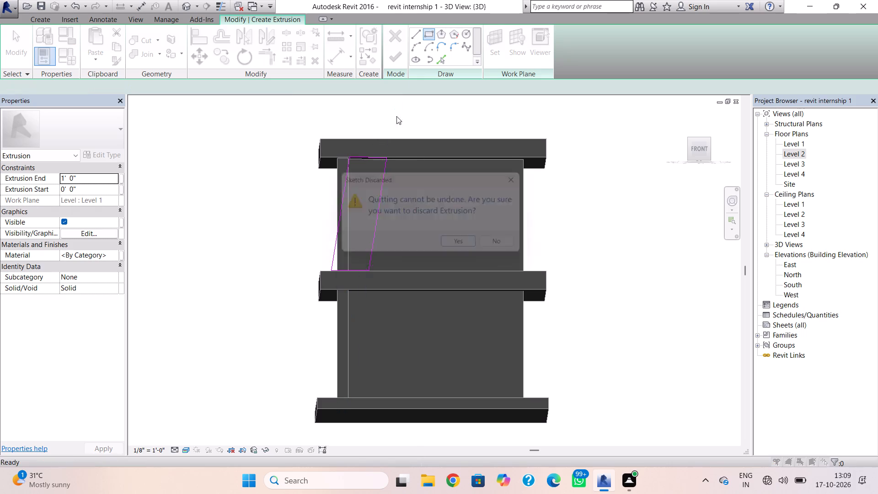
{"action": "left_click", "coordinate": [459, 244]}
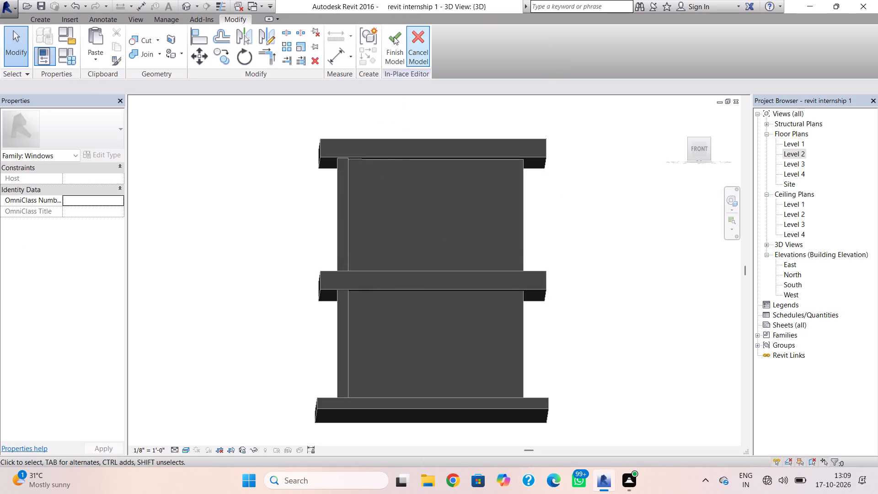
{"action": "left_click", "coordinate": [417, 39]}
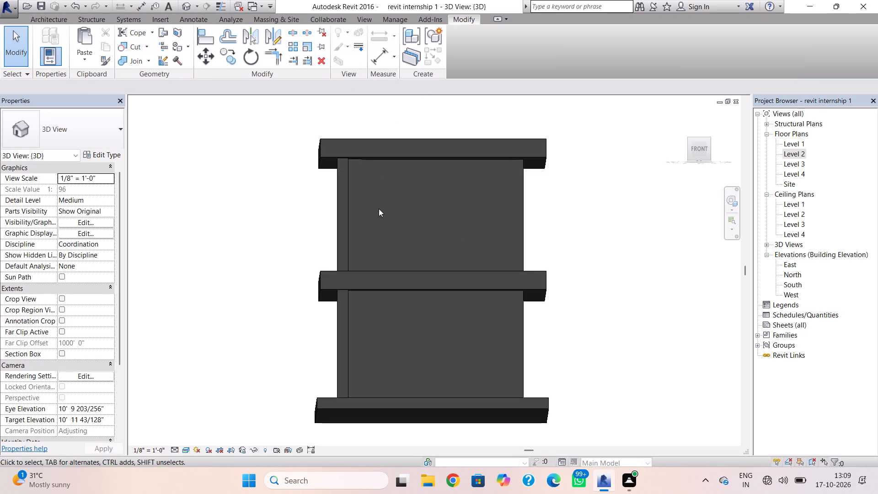
In the Level 2 plan, draw a Generic - 12" wall about 8'-0" long from the pier's inner corner, parallel to the building's front wall.
{"action": "right_click_drag", "start_coordinate": [379, 210], "coordinate": [347, 298], "text": "shift"}
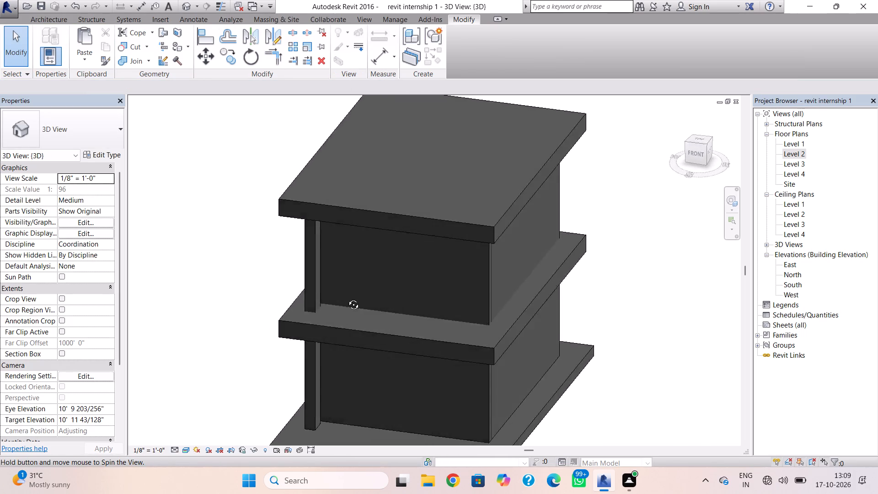
{"action": "right_click_drag", "start_coordinate": [347, 298], "coordinate": [418, 248], "text": "shift"}
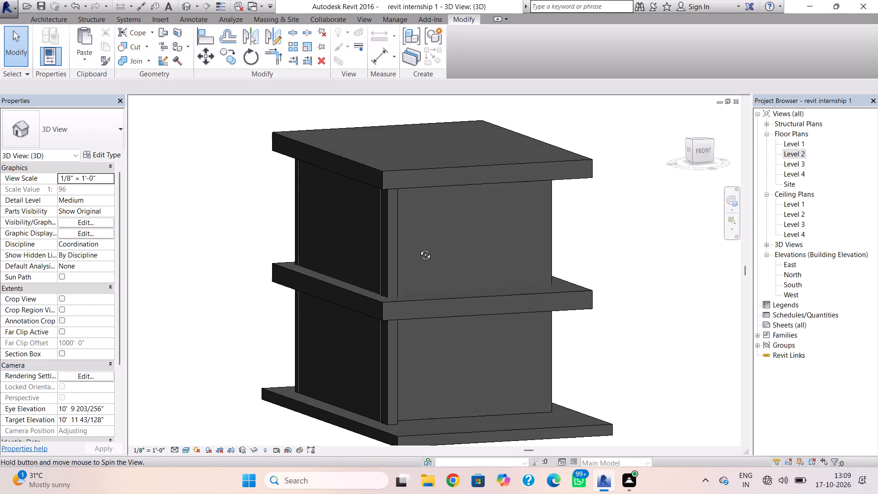
{"action": "right_click_drag", "start_coordinate": [418, 248], "coordinate": [393, 266], "text": "shift"}
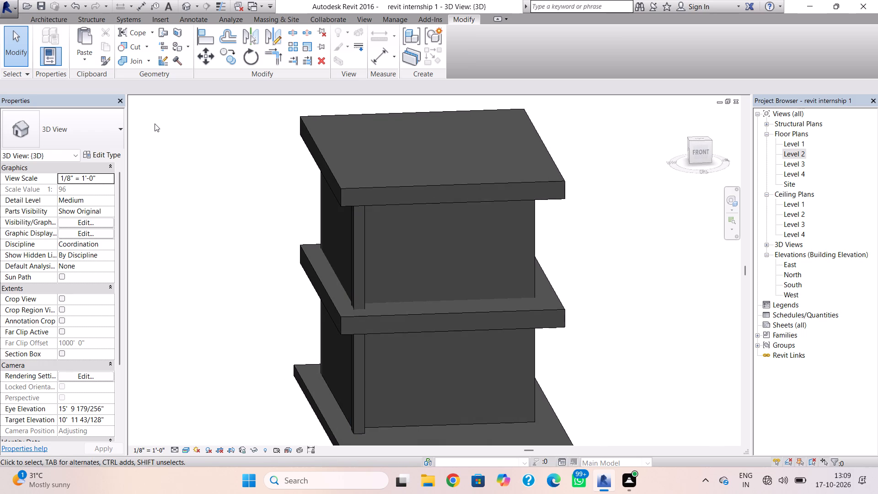
{"action": "left_click", "coordinate": [41, 19]}
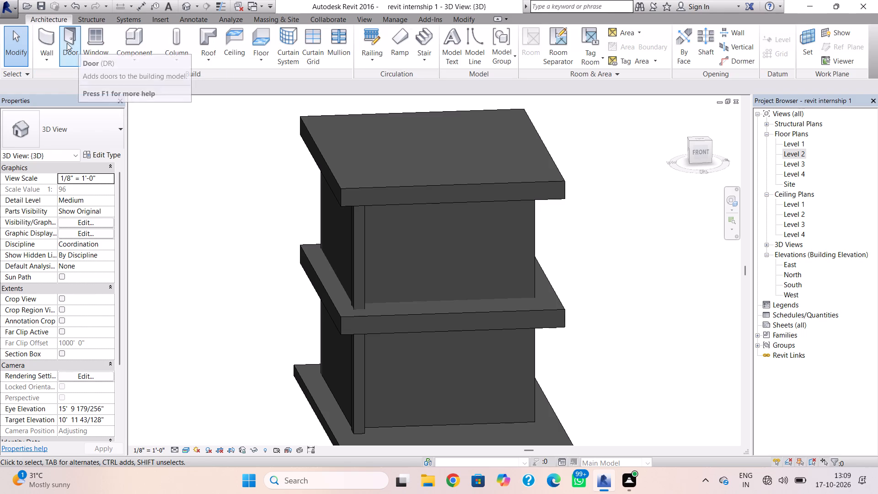
{"action": "left_click", "coordinate": [52, 43]}
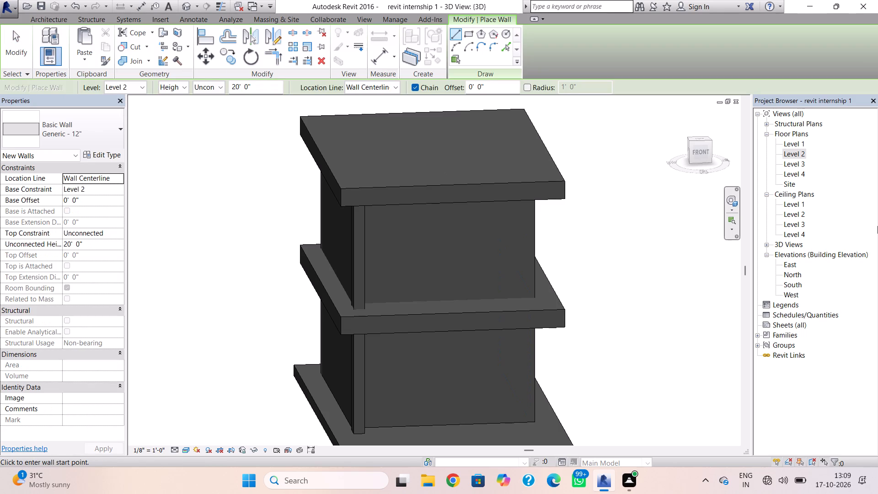
{"action": "double_click", "coordinate": [789, 151]}
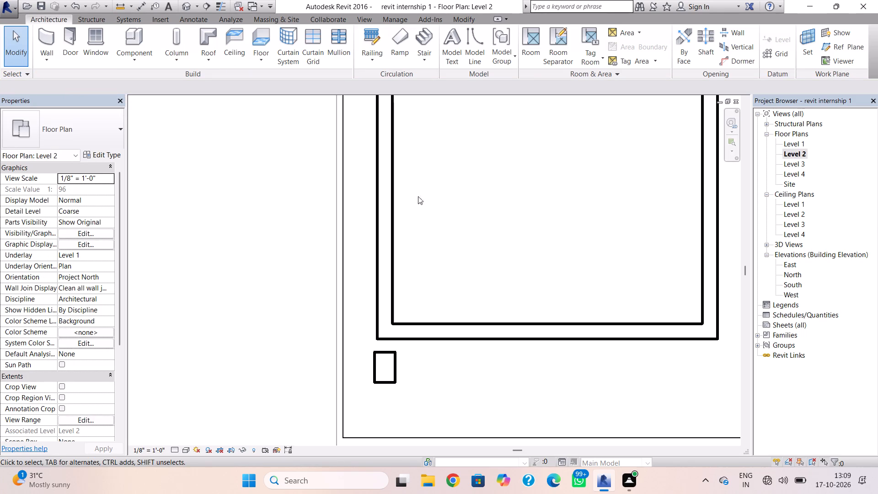
{"action": "scroll", "coordinate": [418, 281], "scroll_direction": "down", "scroll_amount": 1}
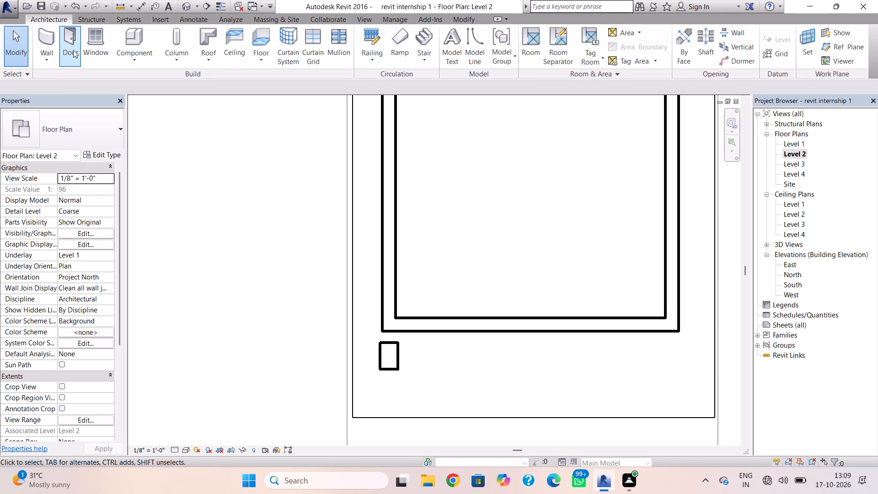
{"action": "left_click", "coordinate": [43, 45]}
{"action": "left_click", "coordinate": [64, 137]}
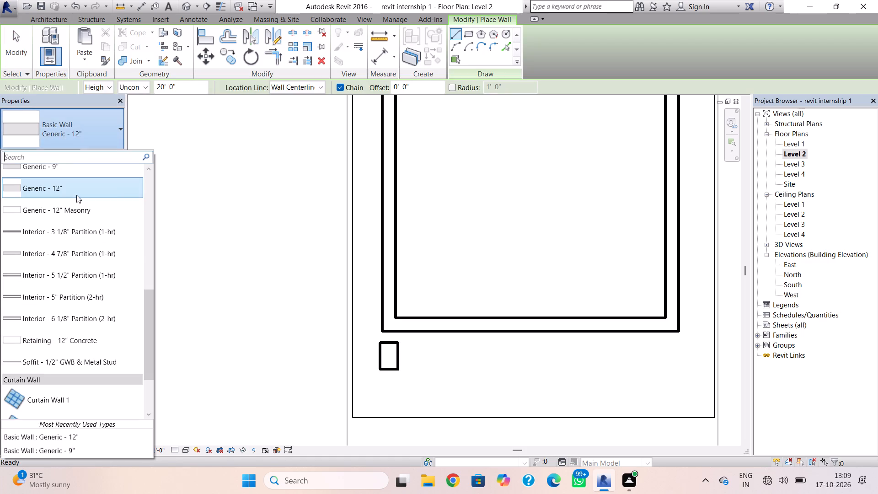
{"action": "left_click", "coordinate": [76, 192]}
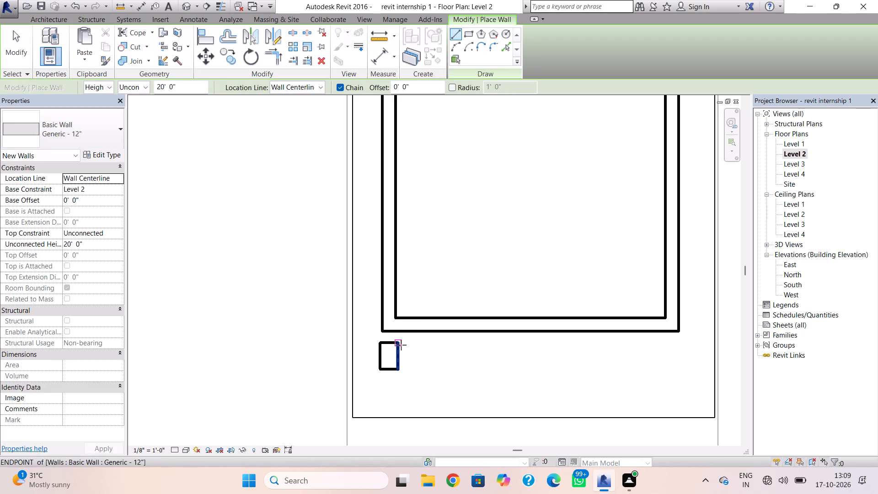
{"action": "left_click", "coordinate": [401, 345]}
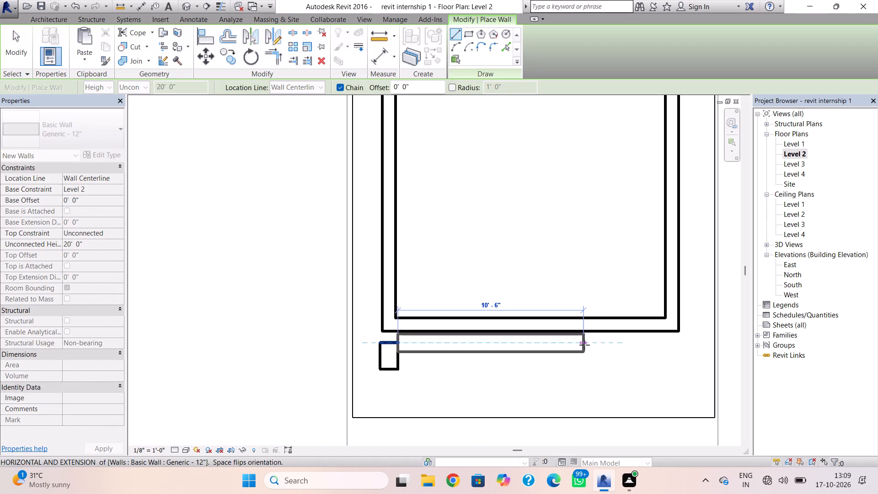
{"action": "left_click", "coordinate": [534, 345]}
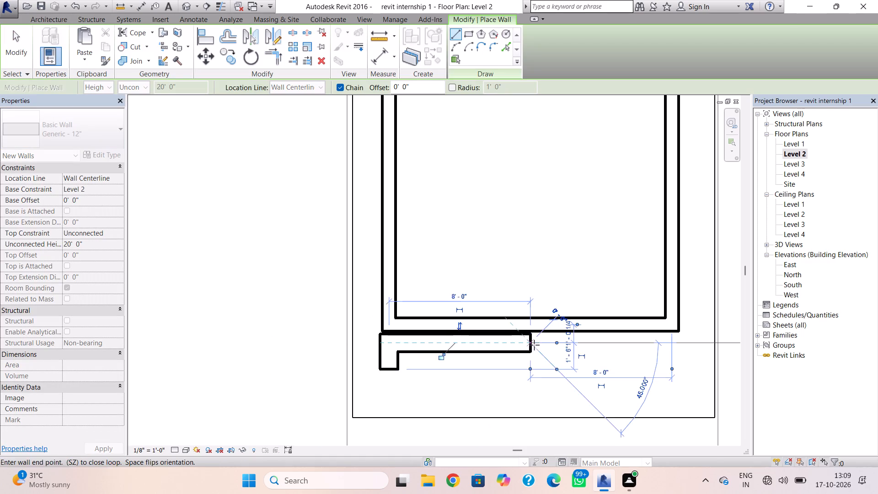
{"action": "key", "text": "Escape"}
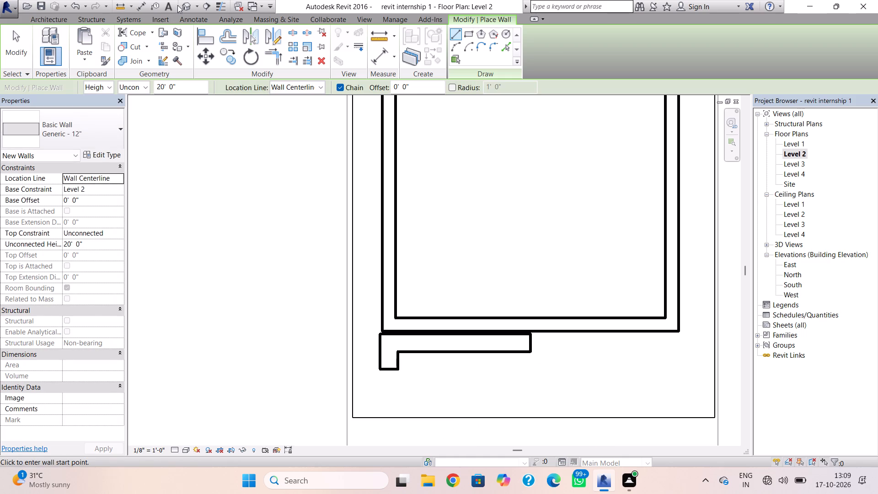
In the 3D view, stretch the base of the 8'-0" front wall down to the ground slab, giving it a -10'-0" base offset.
{"action": "left_click", "coordinate": [184, 6]}
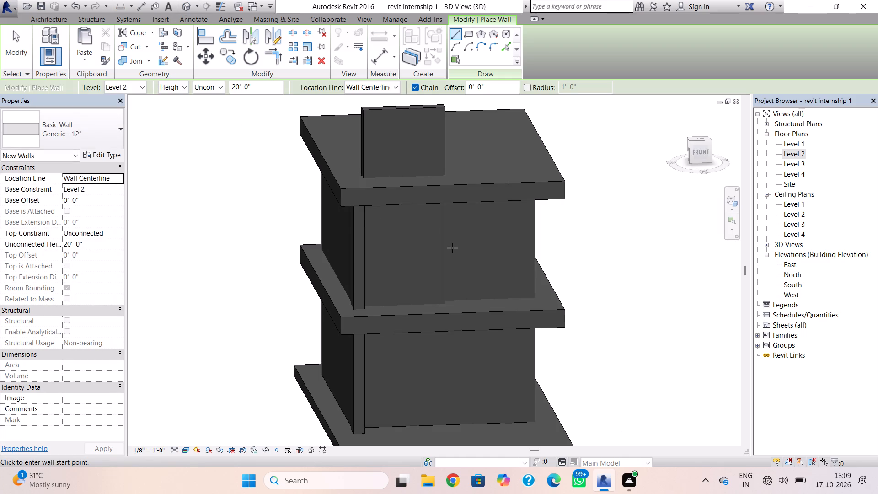
{"action": "right_click_drag", "start_coordinate": [451, 250], "coordinate": [340, 285], "text": "shift"}
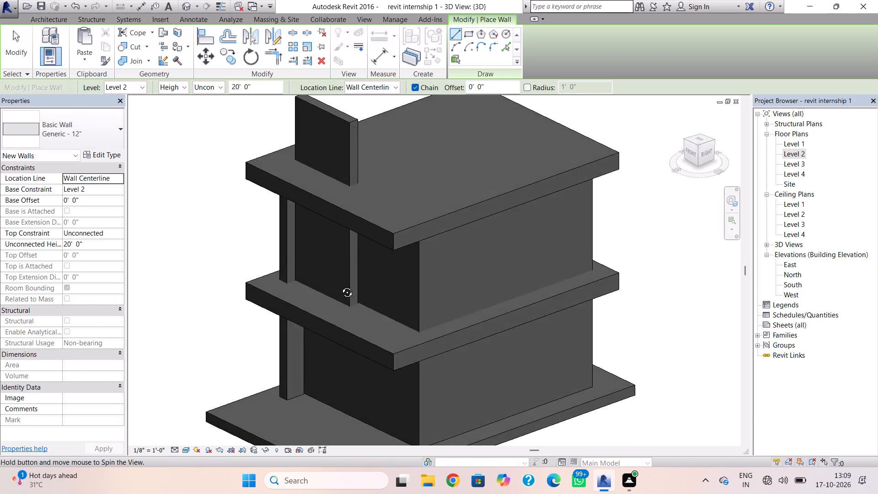
{"action": "right_click_drag", "start_coordinate": [340, 285], "coordinate": [455, 259], "text": "shift"}
{"action": "left_click", "coordinate": [437, 116]}
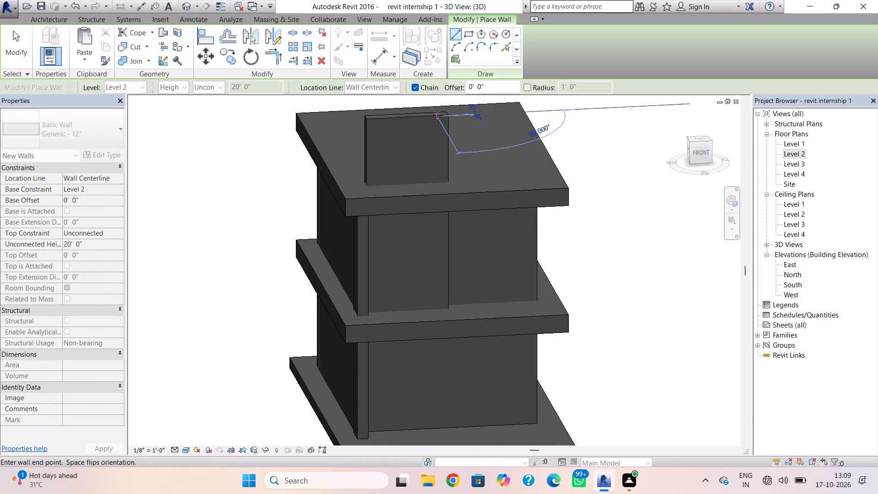
{"action": "key", "text": "Escape"}
{"action": "key", "text": "Escape"}
{"action": "left_click", "coordinate": [441, 113]}
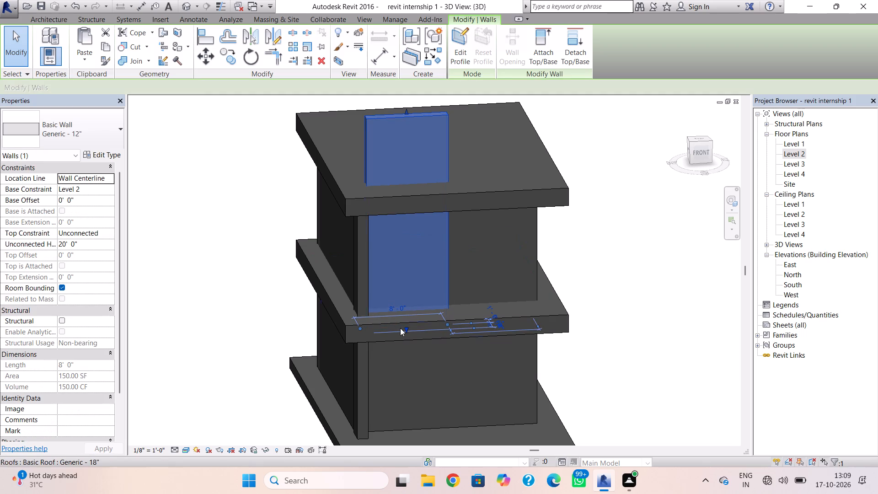
{"action": "left_click_drag", "start_coordinate": [403, 326], "coordinate": [407, 436]}
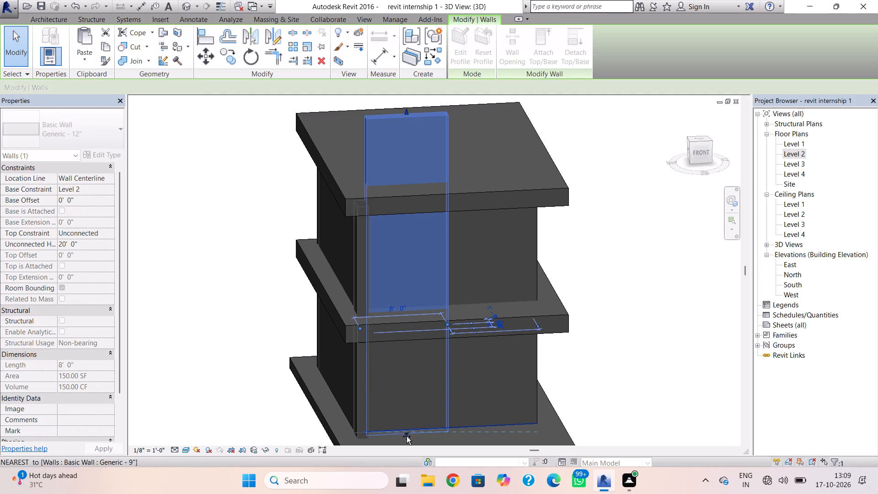
{"action": "left_click_drag", "start_coordinate": [407, 436], "coordinate": [407, 436]}
{"action": "key", "text": "Escape"}
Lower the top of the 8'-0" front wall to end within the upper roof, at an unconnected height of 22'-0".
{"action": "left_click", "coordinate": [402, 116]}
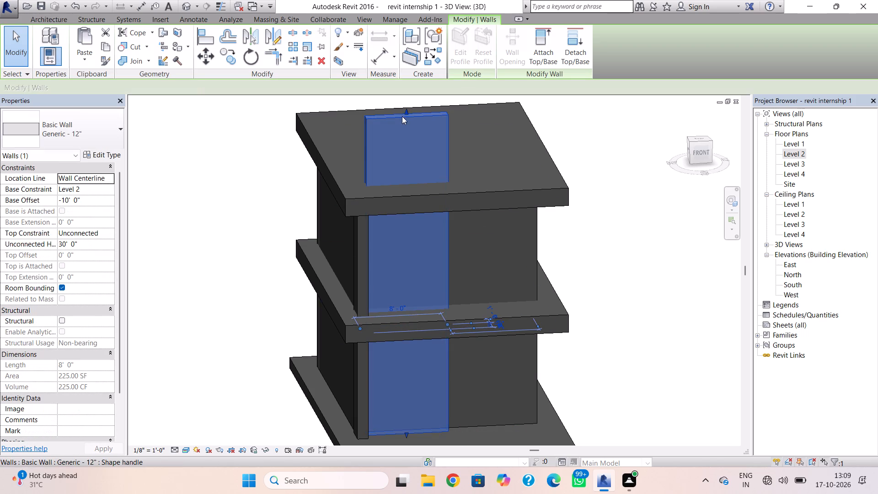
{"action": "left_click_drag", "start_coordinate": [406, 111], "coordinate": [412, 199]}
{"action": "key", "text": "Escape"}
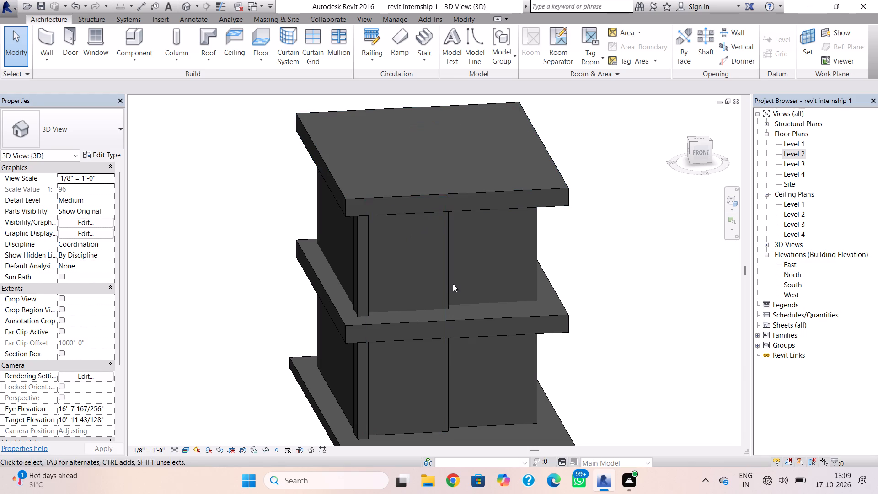
From a straight-on front view, raise the top of the 8'-0" front wall until it projects above the upper roof.
{"action": "right_click_drag", "start_coordinate": [484, 370], "coordinate": [468, 322], "text": "shift"}
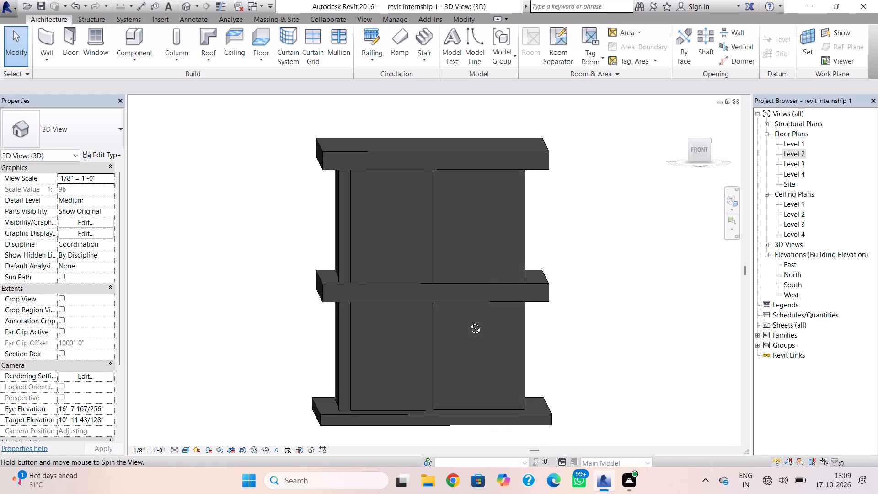
{"action": "right_click_drag", "start_coordinate": [468, 322], "coordinate": [467, 316], "text": "shift"}
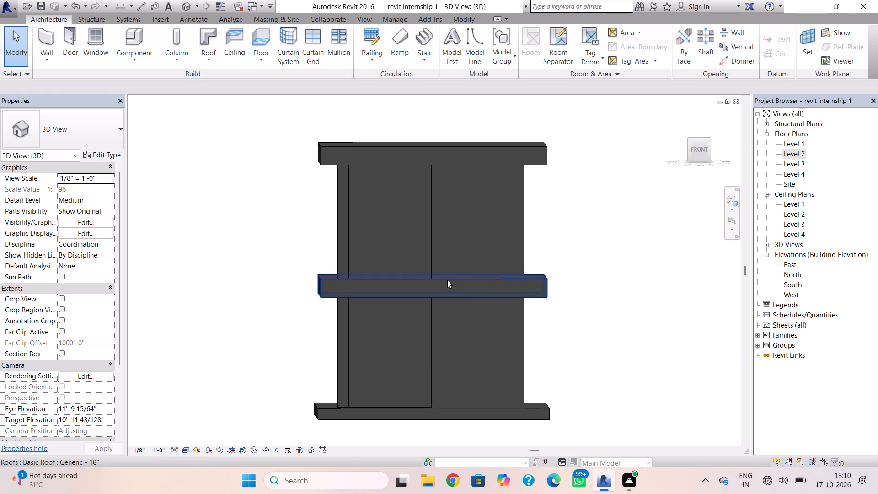
{"action": "left_click", "coordinate": [432, 249]}
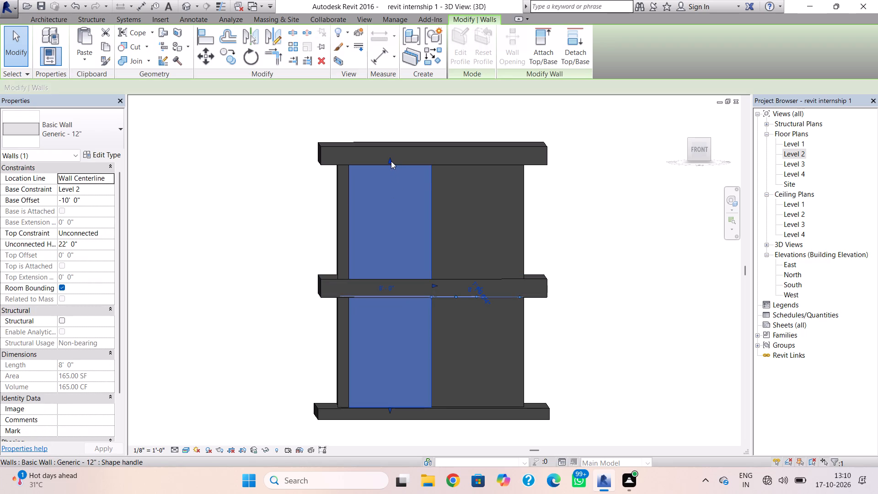
{"action": "right_click", "coordinate": [408, 196], "text": "shift"}
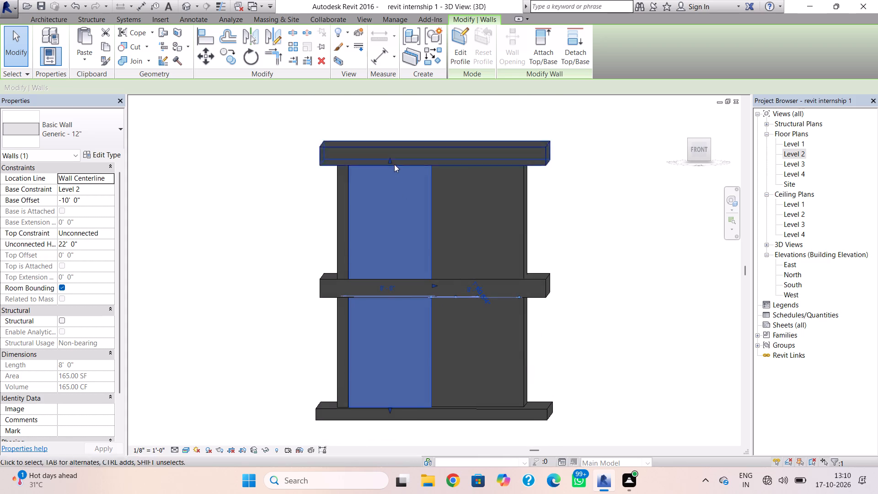
{"action": "left_click_drag", "start_coordinate": [390, 162], "coordinate": [404, 102]}
Raise the top of the narrow pier wall to about 27'-6" unconnected height, level with the adjoining front wall above the upper roof.
{"action": "left_click", "coordinate": [347, 186]}
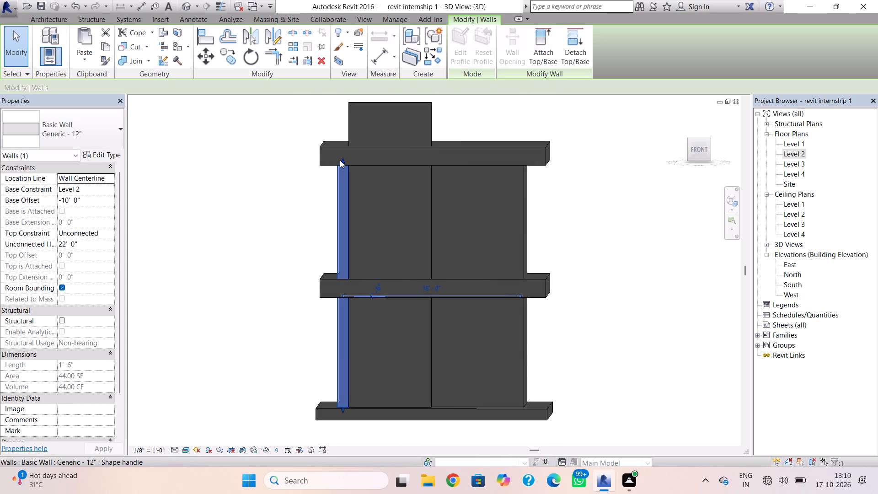
{"action": "left_click_drag", "start_coordinate": [340, 161], "coordinate": [364, 104]}
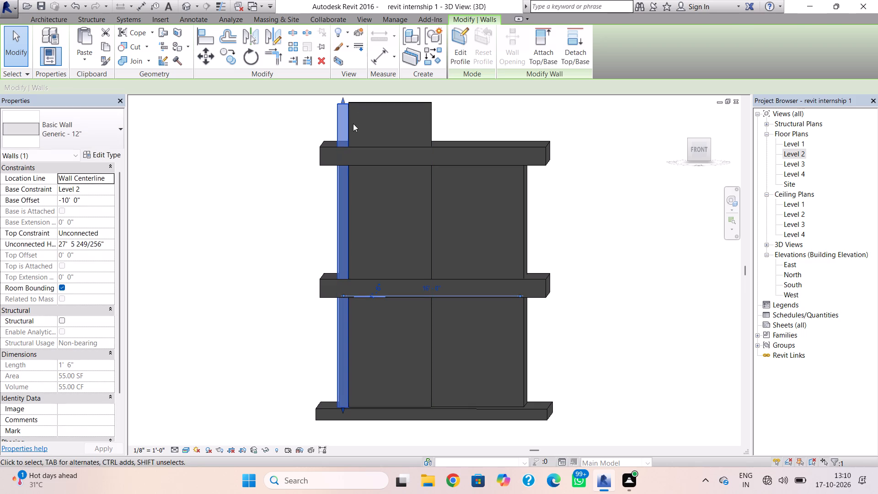
{"action": "key", "text": "Escape"}
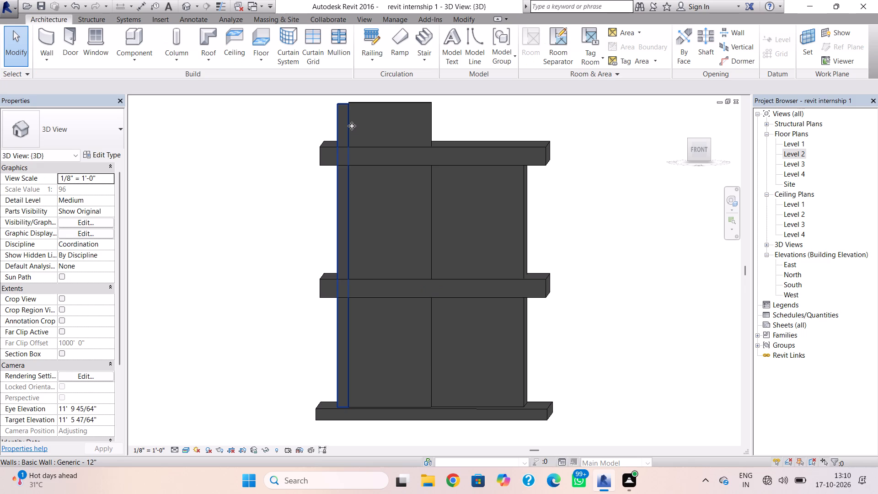
Fine-tune the top of the narrow pier wall to about 27'-7" unconnected height, flush with the adjoining front wall.
{"action": "left_click", "coordinate": [346, 102]}
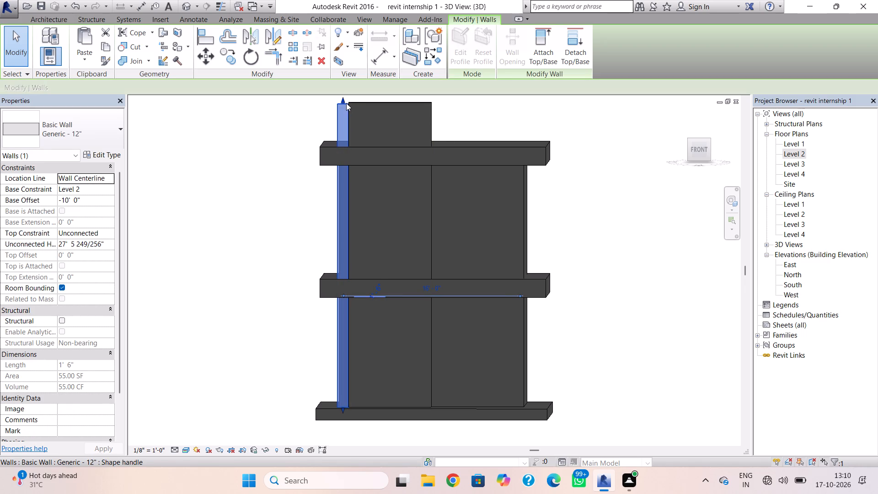
{"action": "middle_click_drag", "start_coordinate": [367, 164], "coordinate": [380, 232]}
{"action": "scroll", "coordinate": [348, 166], "scroll_direction": "up", "scroll_amount": 4}
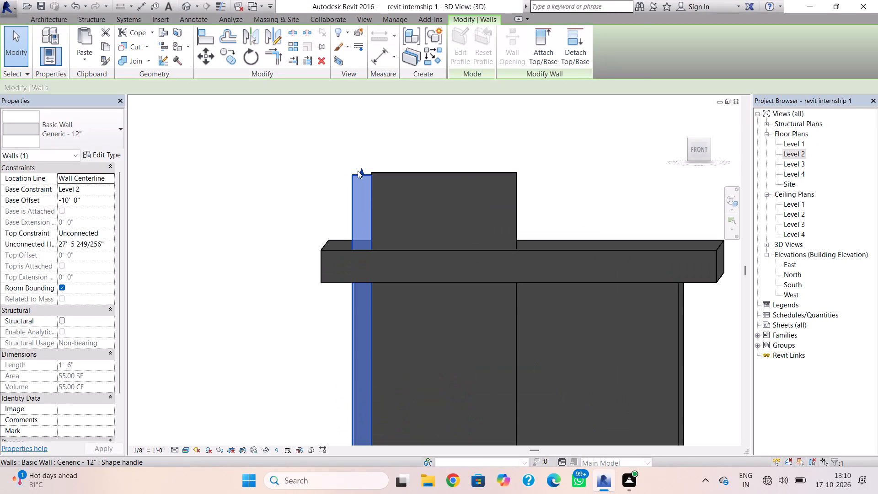
{"action": "left_click", "coordinate": [362, 172]}
{"action": "scroll", "coordinate": [352, 158], "scroll_direction": "up", "scroll_amount": 4}
{"action": "scroll", "coordinate": [392, 184], "scroll_direction": "up", "scroll_amount": 5}
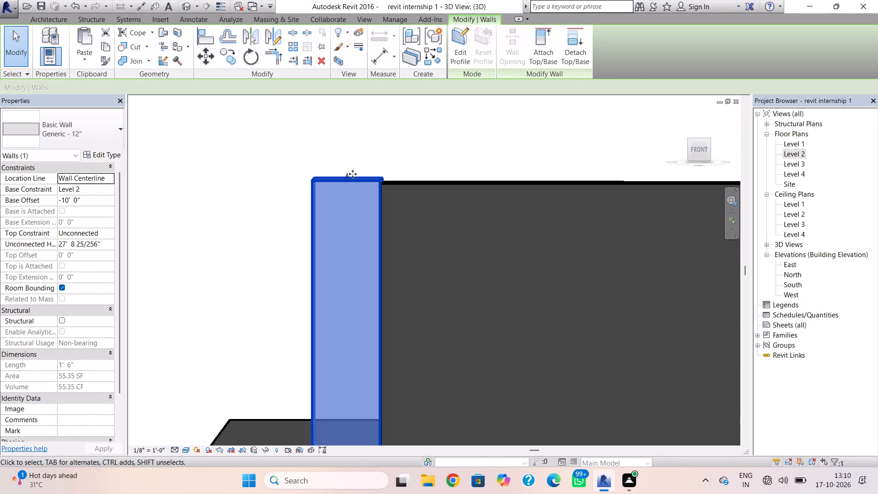
{"action": "left_click_drag", "start_coordinate": [347, 175], "coordinate": [347, 185]}
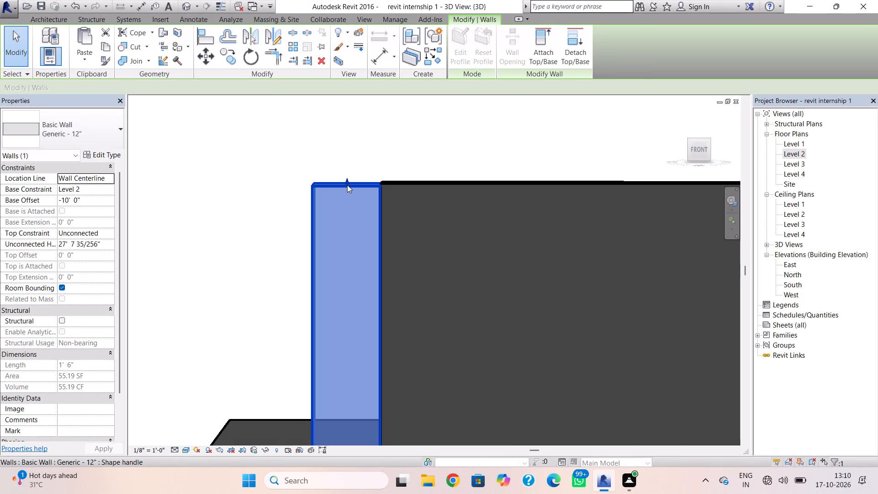
{"action": "left_click", "coordinate": [347, 185]}
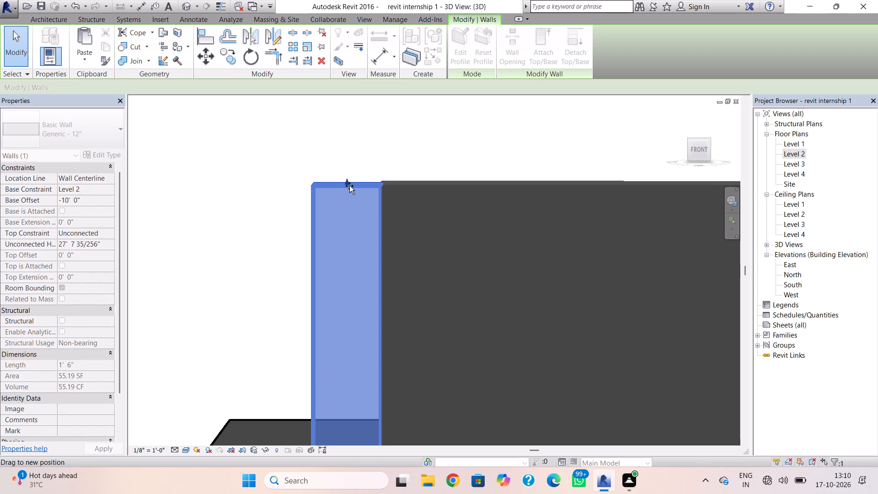
{"action": "key", "text": "Escape"}
Examine the pier and feature wall above the upper roof and the building's front down to the ground slab from several angles.
{"action": "scroll", "coordinate": [377, 162], "scroll_direction": "down", "scroll_amount": 2}
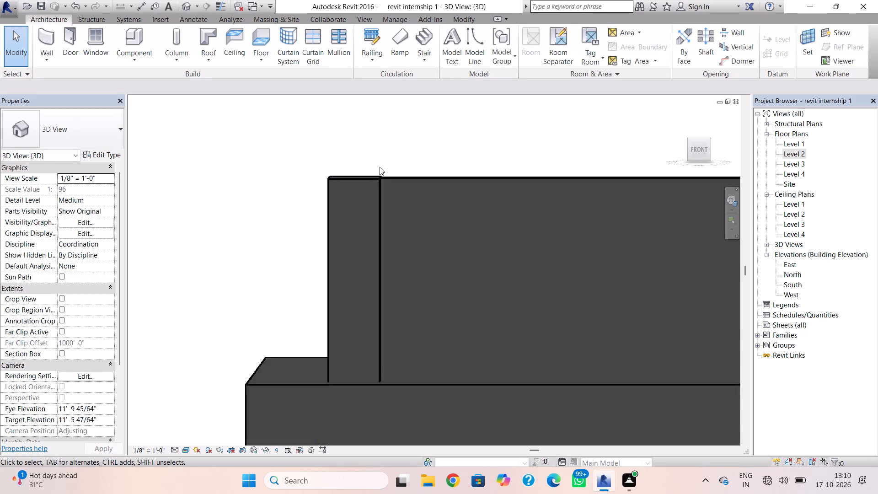
{"action": "scroll", "coordinate": [380, 167], "scroll_direction": "down", "scroll_amount": 2}
{"action": "scroll", "coordinate": [433, 177], "scroll_direction": "down", "scroll_amount": 5}
{"action": "right_click_drag", "start_coordinate": [439, 194], "coordinate": [370, 293], "text": "shift"}
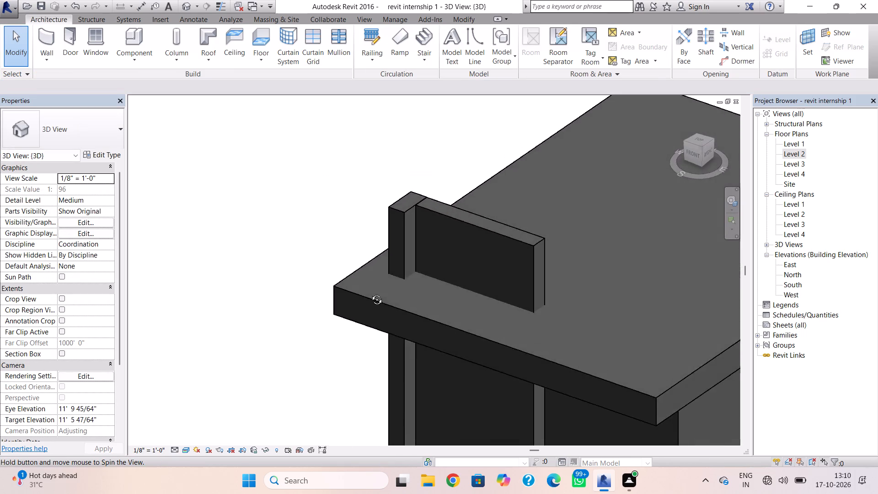
{"action": "right_click_drag", "start_coordinate": [370, 293], "coordinate": [462, 284], "text": "shift"}
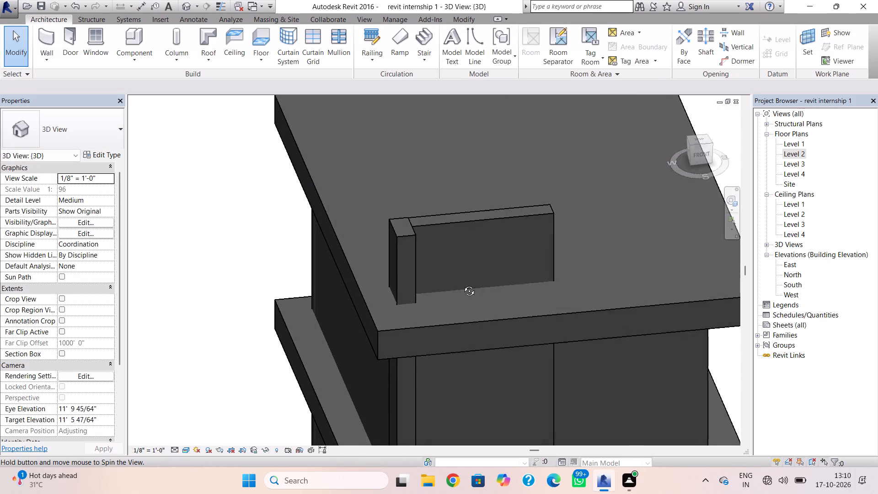
{"action": "right_click_drag", "start_coordinate": [462, 284], "coordinate": [392, 226], "text": "shift"}
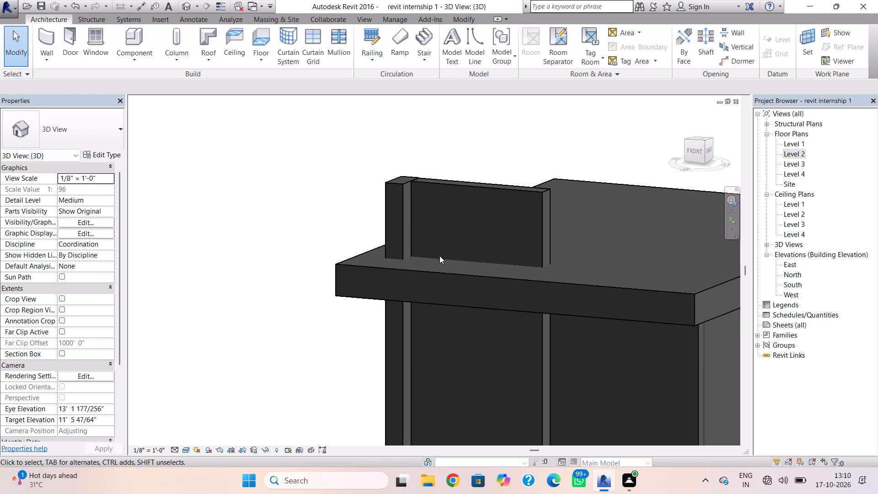
{"action": "right_click_drag", "start_coordinate": [456, 307], "coordinate": [541, 258]}
{"action": "key", "text": "Escape"}
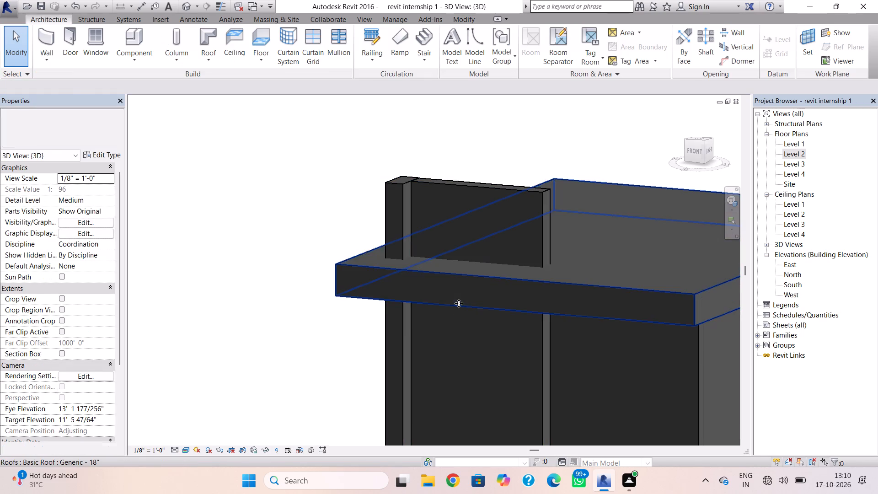
{"action": "right_click_drag", "start_coordinate": [428, 323], "coordinate": [493, 292], "text": "shift"}
{"action": "scroll", "coordinate": [492, 294], "scroll_direction": "down", "scroll_amount": 3}
{"action": "middle_click_drag", "start_coordinate": [490, 296], "coordinate": [464, 32]}
{"action": "scroll", "coordinate": [466, 39], "scroll_direction": "up", "scroll_amount": 1}
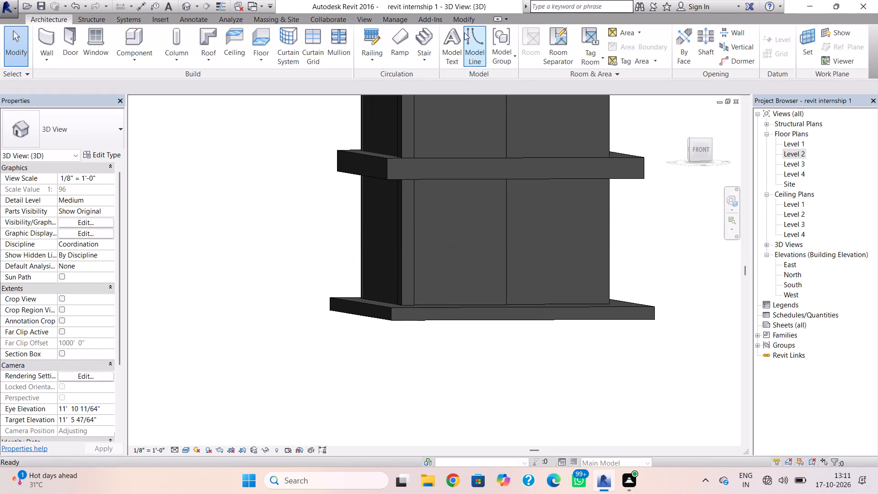
{"action": "right_click_drag", "start_coordinate": [486, 166], "coordinate": [456, 194], "text": "shift"}
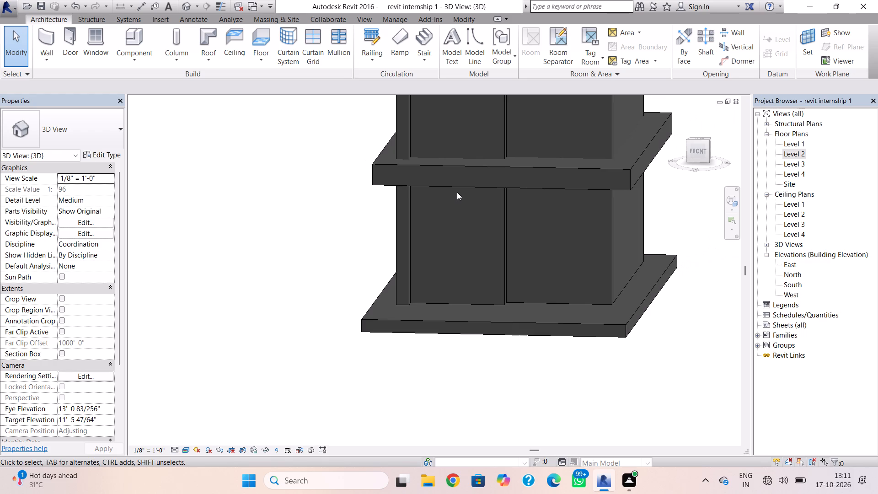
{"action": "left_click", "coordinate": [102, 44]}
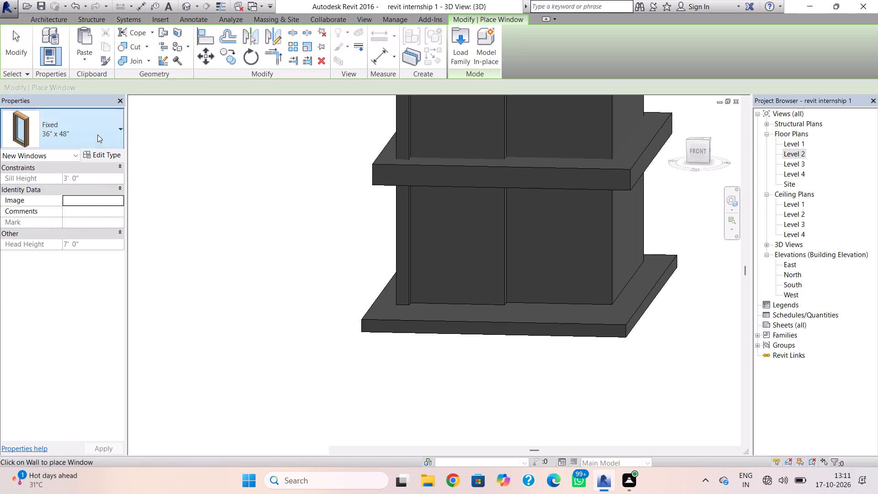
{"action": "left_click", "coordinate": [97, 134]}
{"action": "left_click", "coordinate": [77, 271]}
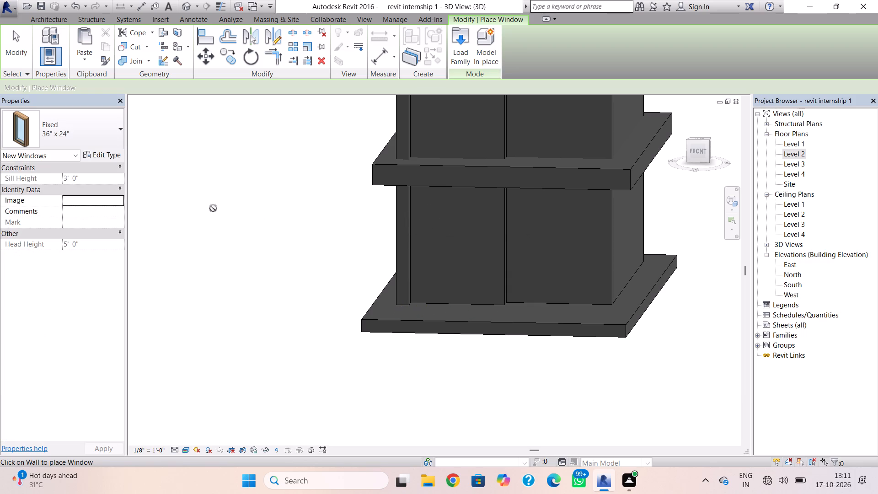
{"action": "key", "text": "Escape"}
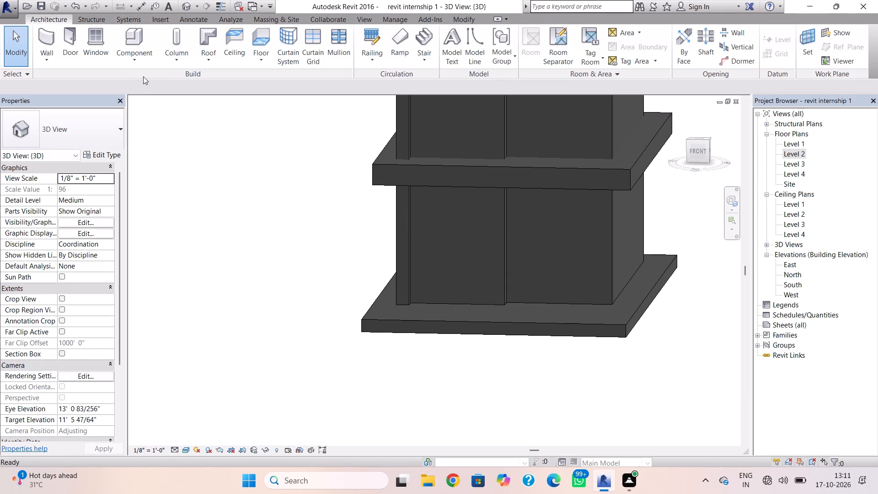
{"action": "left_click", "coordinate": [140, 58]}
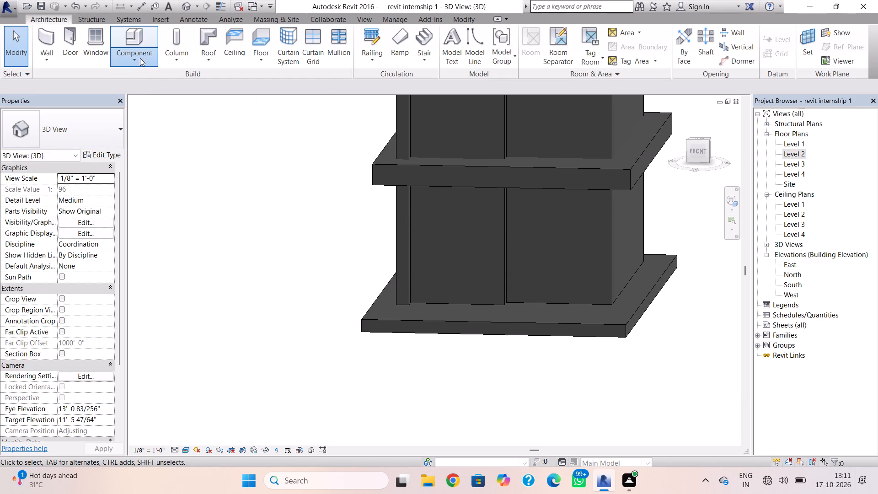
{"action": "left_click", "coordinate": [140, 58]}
Load the Casement Dbl with Trim window family from the US Imperial Windows library for window placement.
{"action": "left_click", "coordinate": [90, 51]}
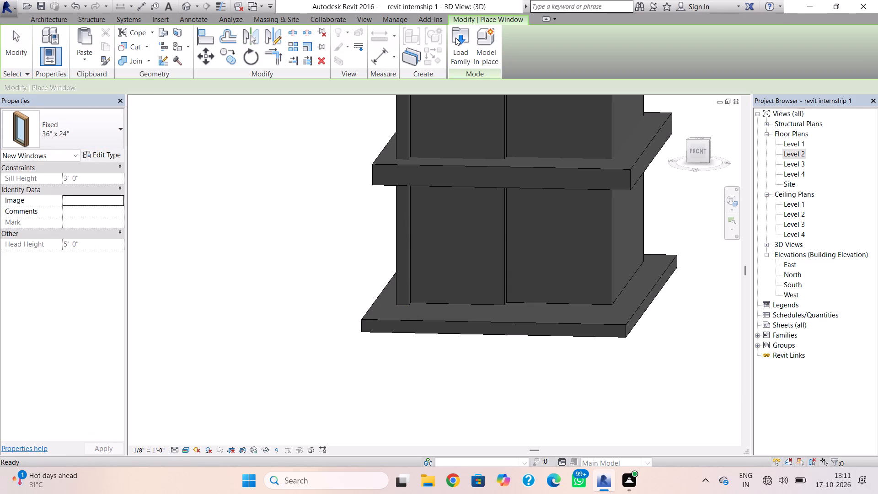
{"action": "left_click", "coordinate": [455, 38]}
{"action": "scroll", "coordinate": [407, 207], "scroll_direction": "down", "scroll_amount": 6}
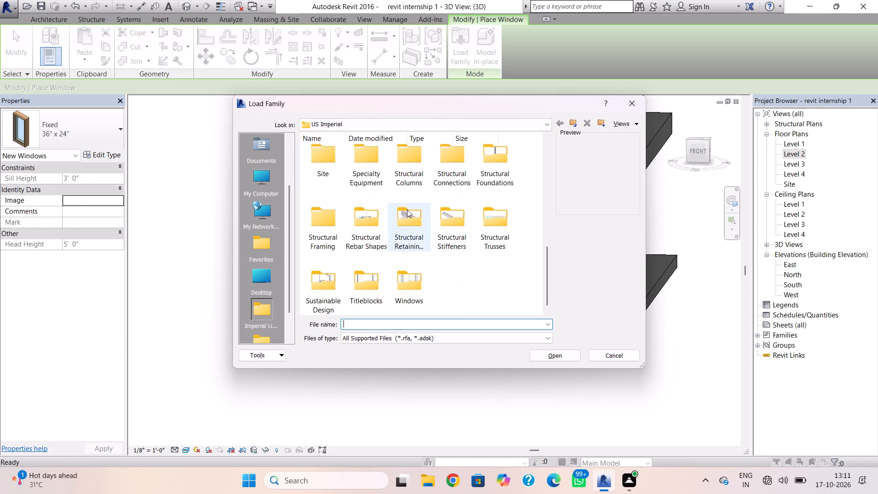
{"action": "left_click", "coordinate": [401, 284]}
{"action": "double_click", "coordinate": [401, 285]}
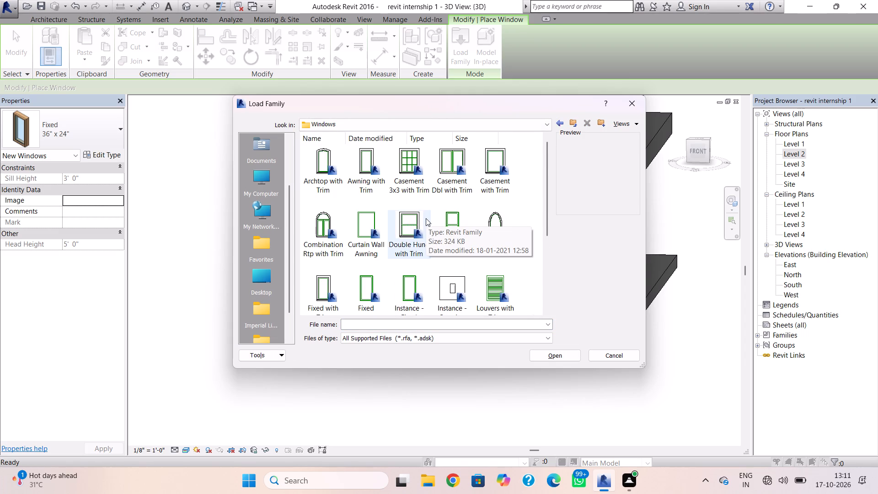
{"action": "left_click", "coordinate": [471, 171]}
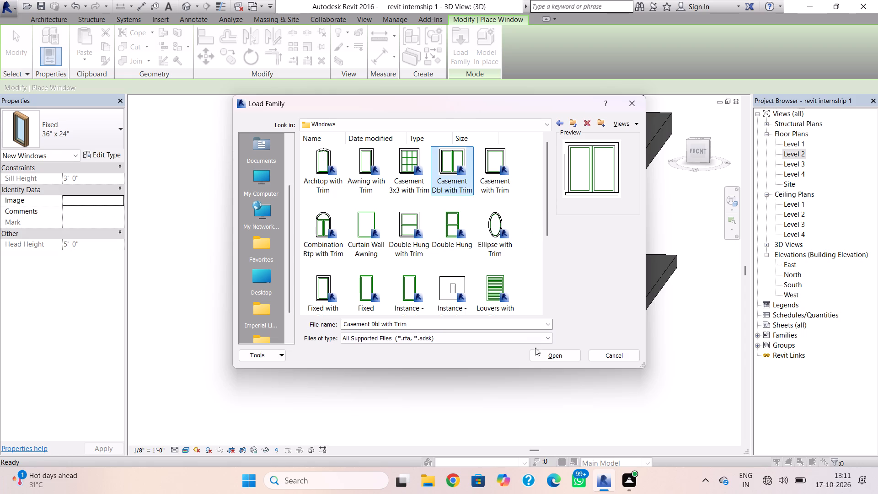
{"action": "left_click", "coordinate": [550, 357]}
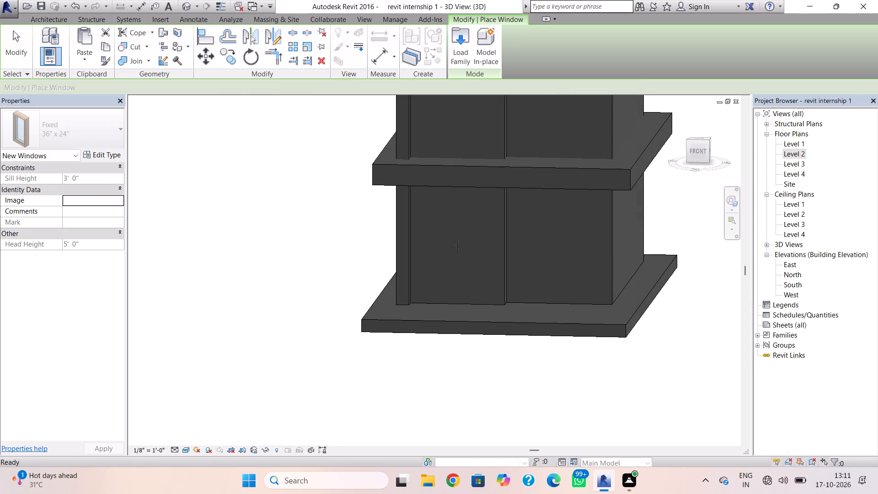
Place one 48" x 48" Casement Dbl with Trim window in the ground-storey front wall beside the pier, roughly mid-width.
{"action": "left_click", "coordinate": [457, 225]}
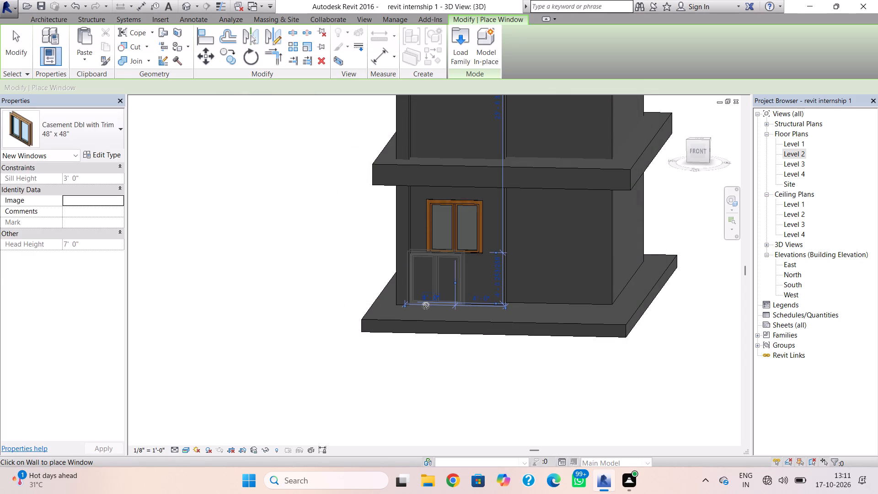
{"action": "key", "text": "Escape"}
{"action": "key", "text": "Escape"}
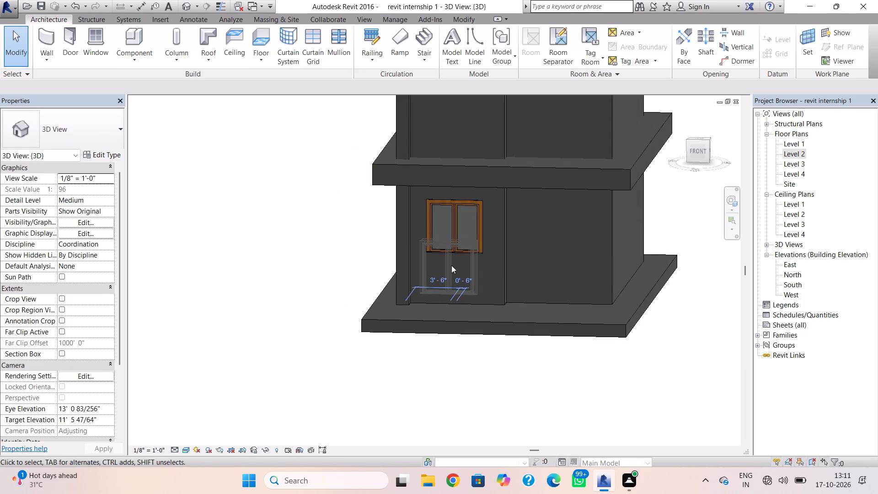
{"action": "key", "text": "Escape"}
From a straight-on front view, load the Door-Double-Glass family from the US Imperial Doors library for door placement.
{"action": "right_click_drag", "start_coordinate": [313, 288], "coordinate": [378, 292], "text": "shift"}
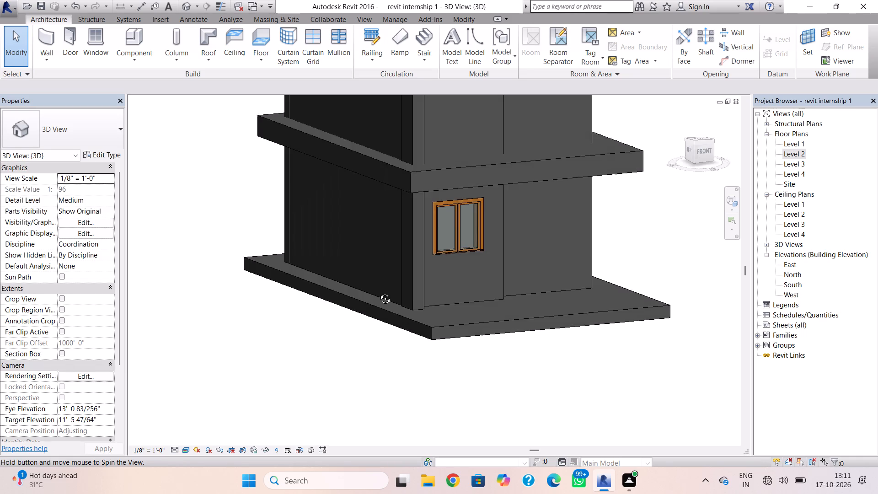
{"action": "right_click_drag", "start_coordinate": [378, 292], "coordinate": [327, 249], "text": "shift"}
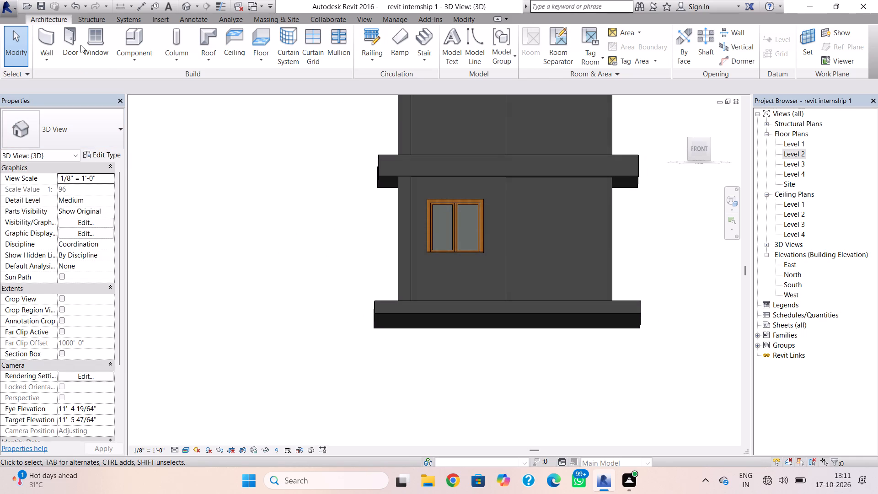
{"action": "left_click", "coordinate": [93, 44]}
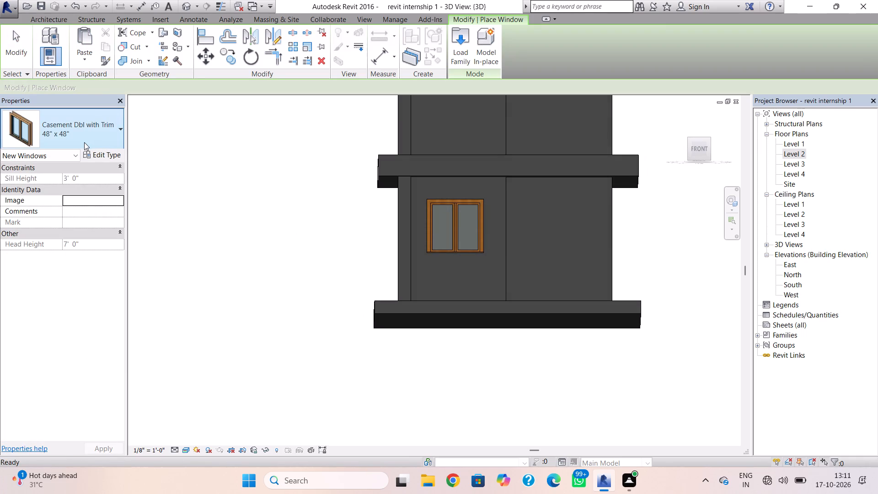
{"action": "left_click", "coordinate": [56, 17]}
{"action": "left_click", "coordinate": [72, 39]}
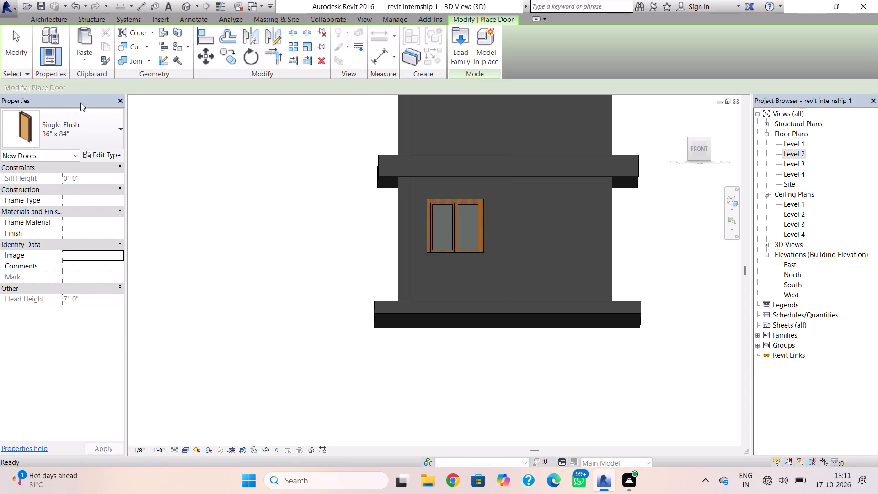
{"action": "left_click", "coordinate": [468, 51]}
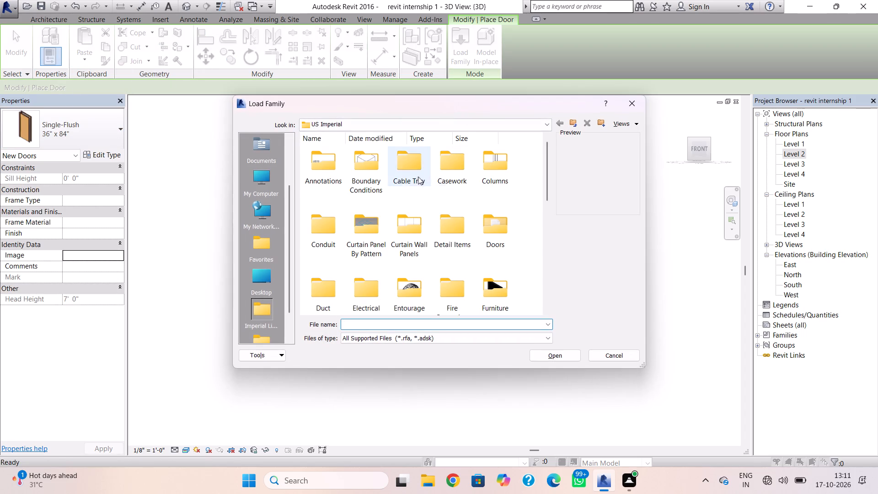
{"action": "double_click", "coordinate": [490, 229]}
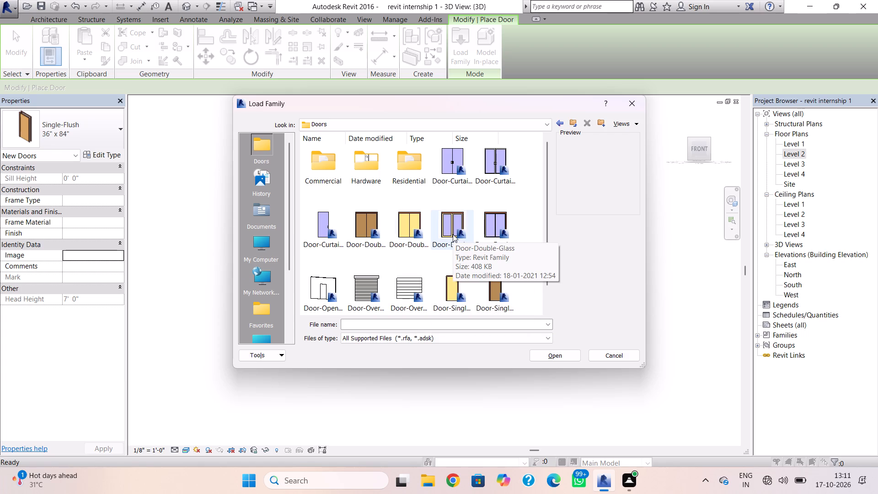
{"action": "left_click", "coordinate": [454, 232]}
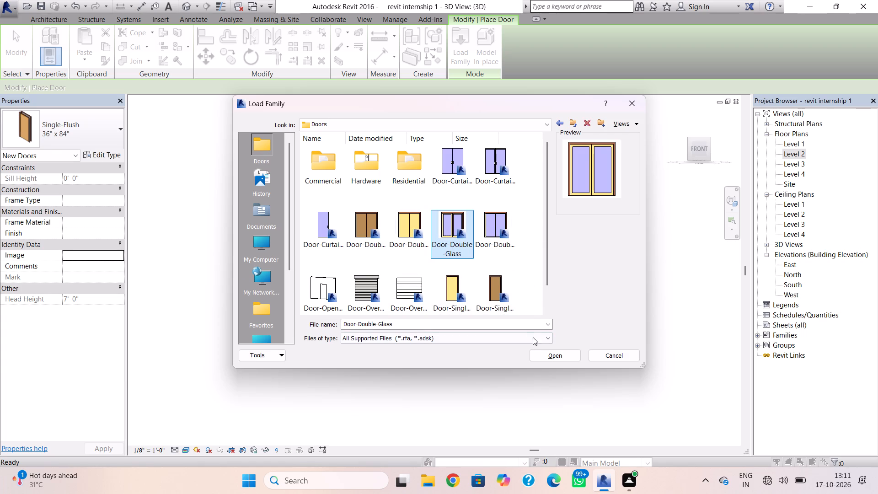
{"action": "left_click", "coordinate": [547, 355]}
Place a 68" x 80" Door-Double-Glass door in the ground-storey front wall, centred 11'-0" from the pier end and 5'-0" from the other.
{"action": "left_click", "coordinate": [495, 297]}
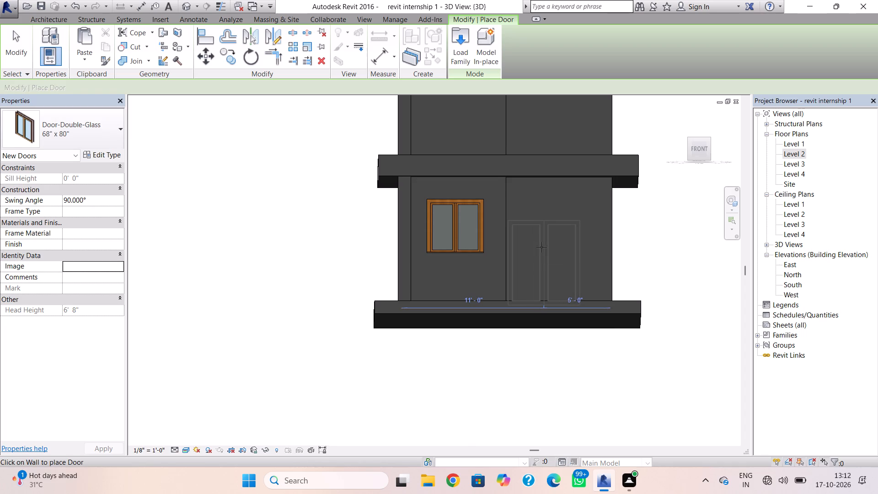
{"action": "left_click", "coordinate": [541, 247]}
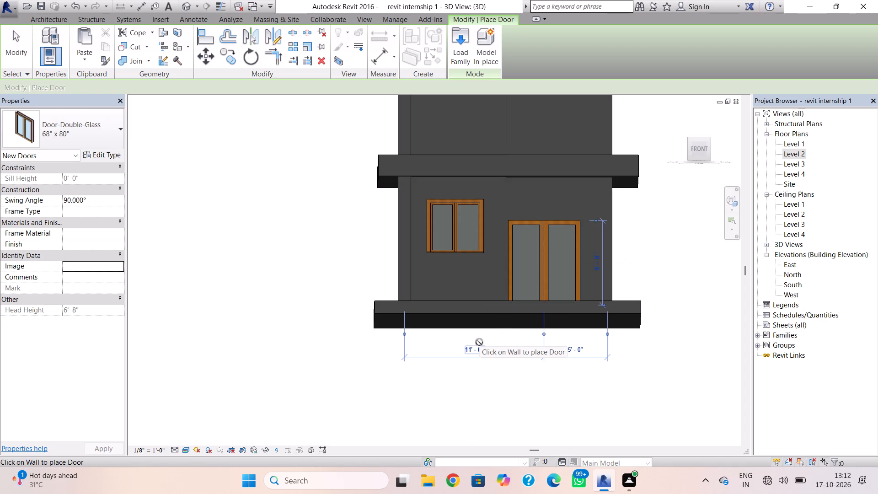
{"action": "key", "text": "Escape"}
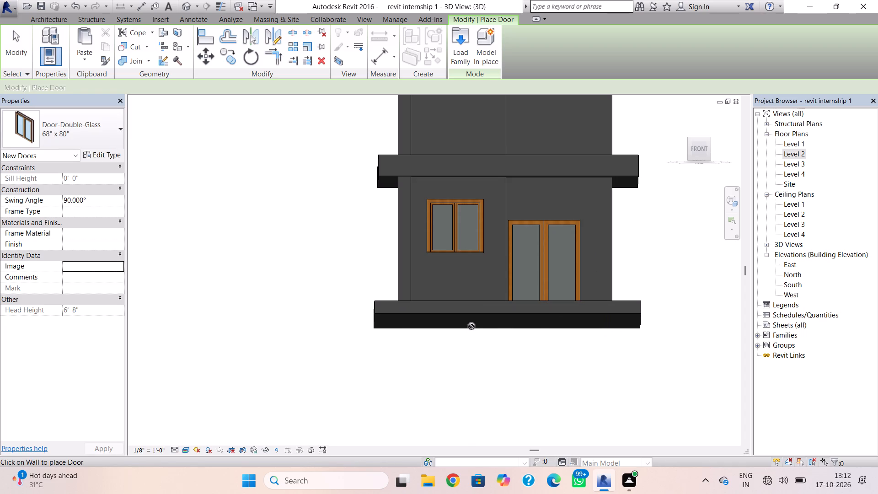
{"action": "middle_click_drag", "start_coordinate": [465, 258], "coordinate": [410, 407]}
{"action": "key", "text": "Escape"}
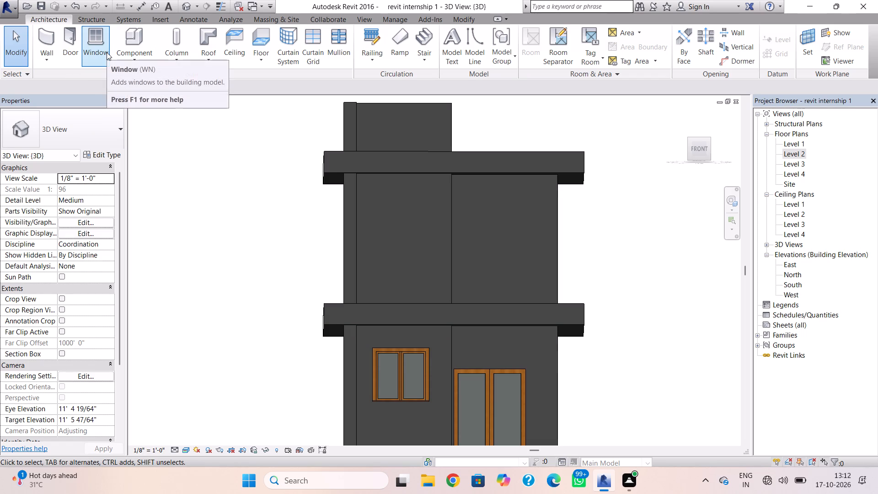
Load the Casement 3x3 with Trim window family from the US Imperial Windows library.
{"action": "left_click", "coordinate": [103, 42]}
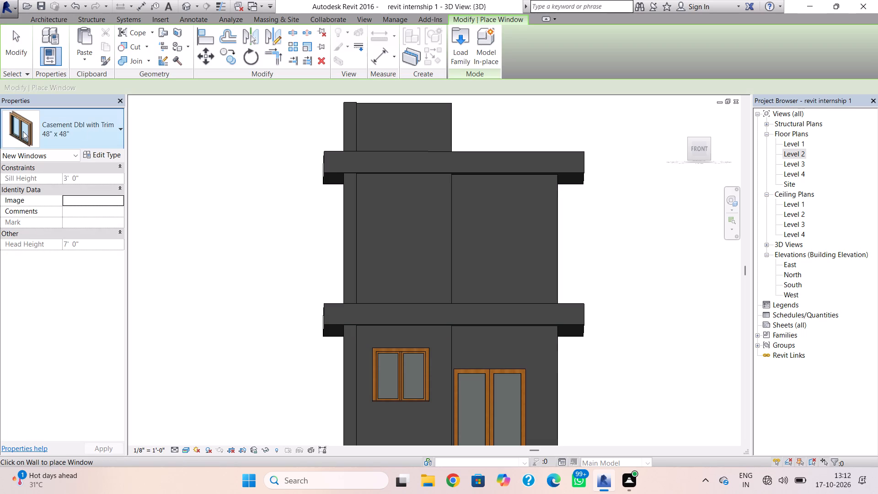
{"action": "left_click", "coordinate": [459, 48]}
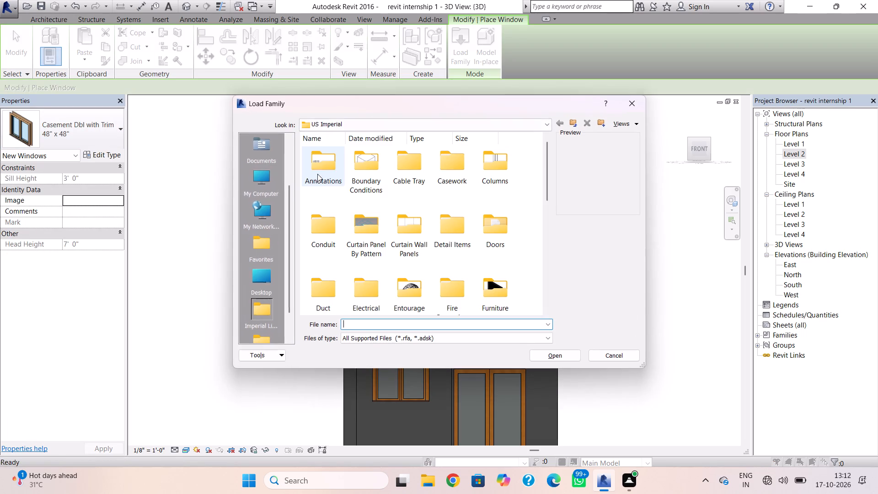
{"action": "scroll", "coordinate": [401, 268], "scroll_direction": "down", "scroll_amount": 7}
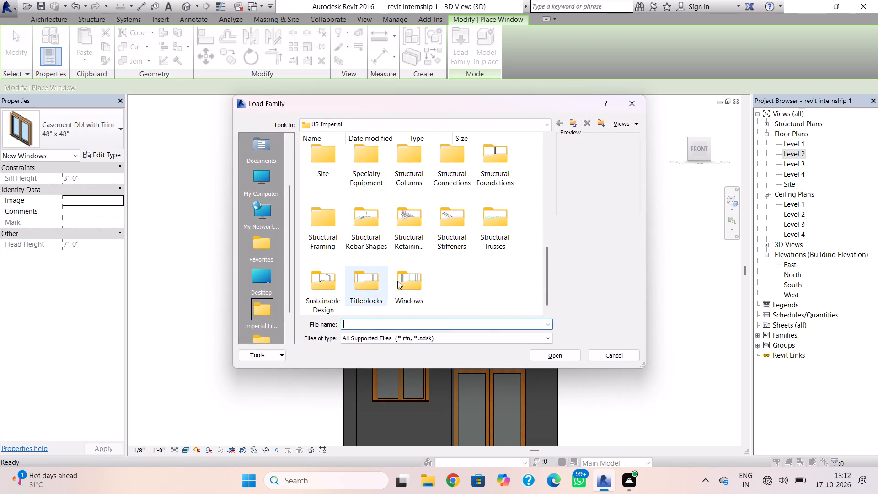
{"action": "double_click", "coordinate": [423, 280]}
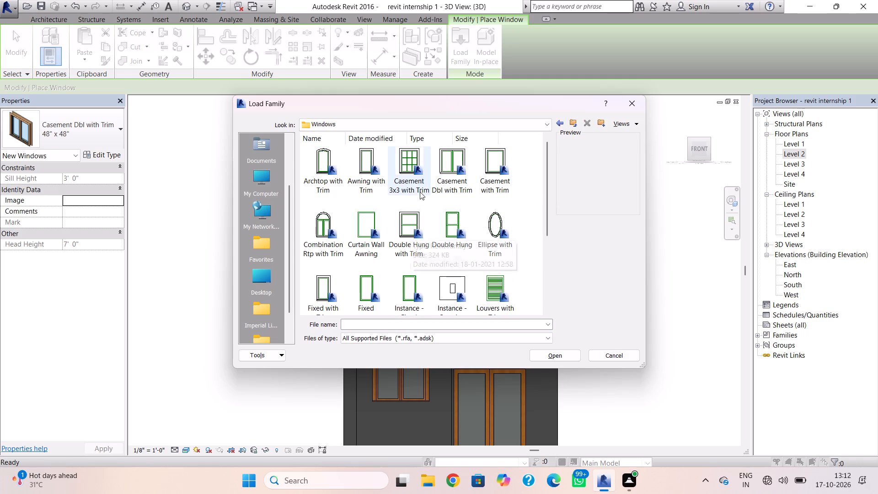
{"action": "left_click", "coordinate": [412, 172]}
{"action": "left_click", "coordinate": [557, 354]}
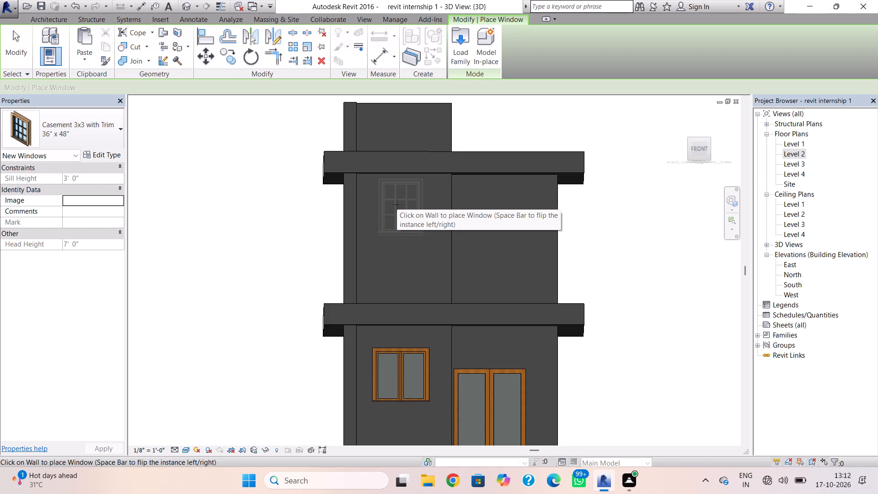
{"action": "key", "text": "Escape"}
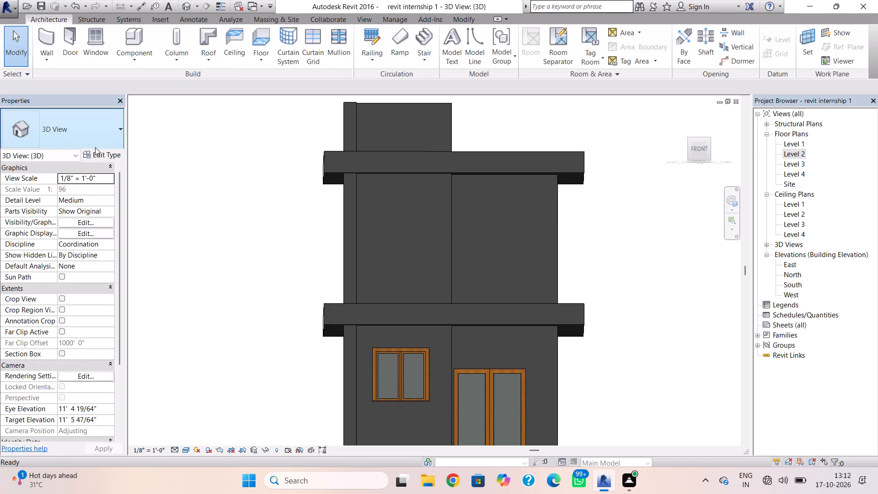
Set the type height of the 36" x 48" Casement 3x3 with Trim window to 10'-0".
{"action": "left_click", "coordinate": [107, 44]}
{"action": "left_click", "coordinate": [92, 142]}
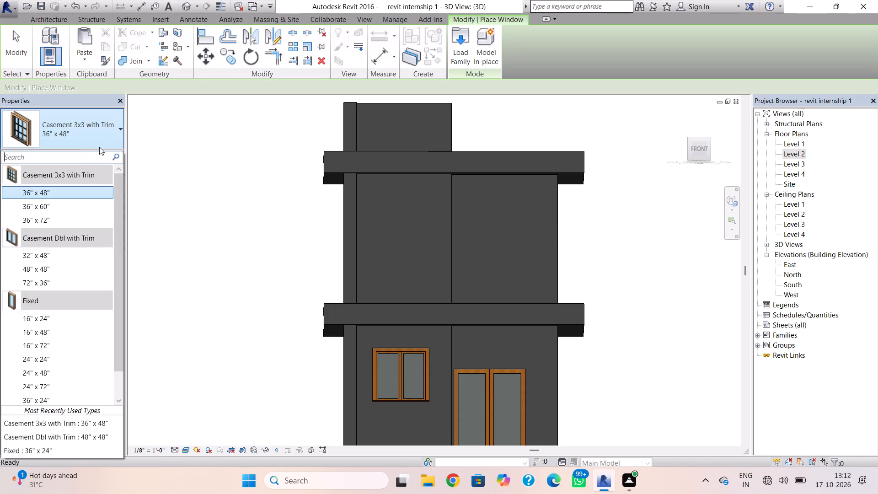
{"action": "left_click", "coordinate": [99, 145]}
{"action": "left_click", "coordinate": [102, 158]}
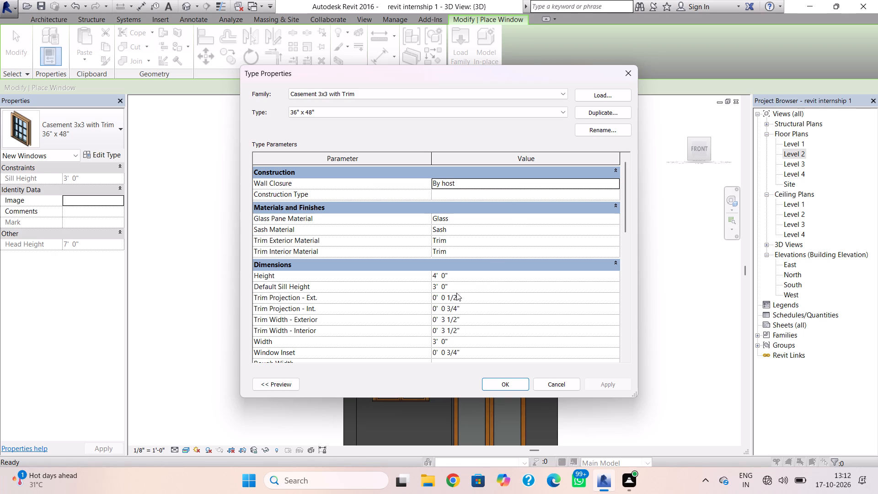
{"action": "left_click", "coordinate": [437, 272]}
{"action": "key", "text": "BackSpace"}
{"action": "type", "text": "10'"}
{"action": "key", "text": "Return"}
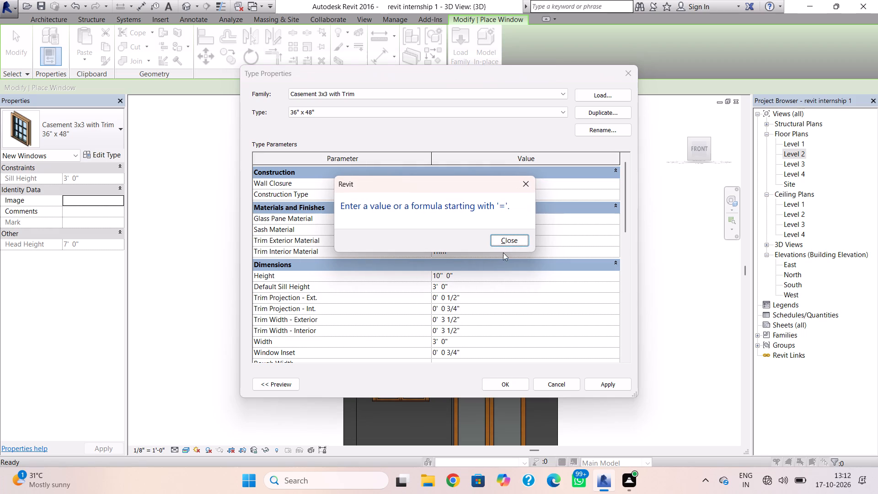
{"action": "left_click", "coordinate": [510, 244]}
{"action": "key", "text": "BackSpace"}
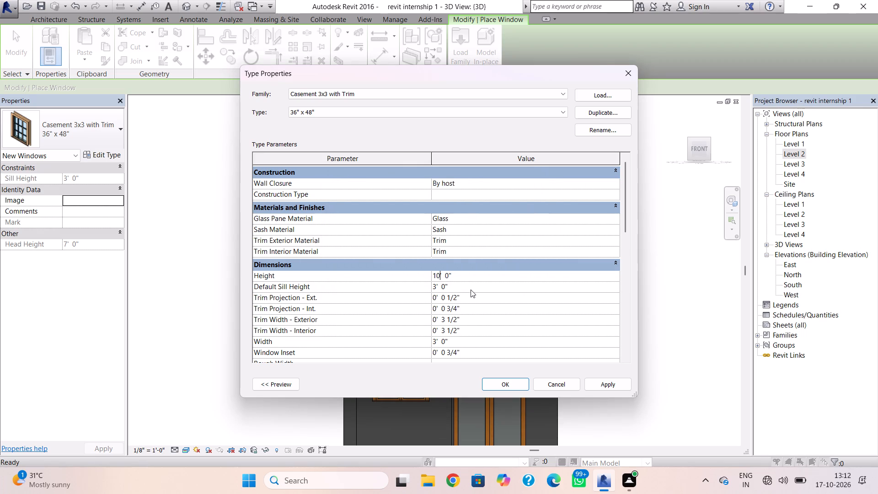
{"action": "key", "text": "Return"}
{"action": "left_click", "coordinate": [520, 387]}
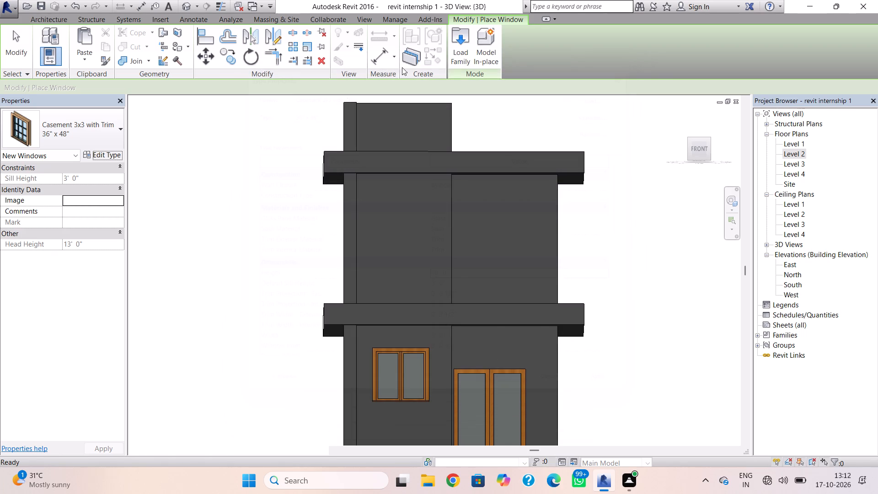
Place one 36" x 48" Casement 3x3 with Trim window in the upper-storey front wall, above the ground-storey casement and between the two slabs.
{"action": "left_click", "coordinate": [106, 127]}
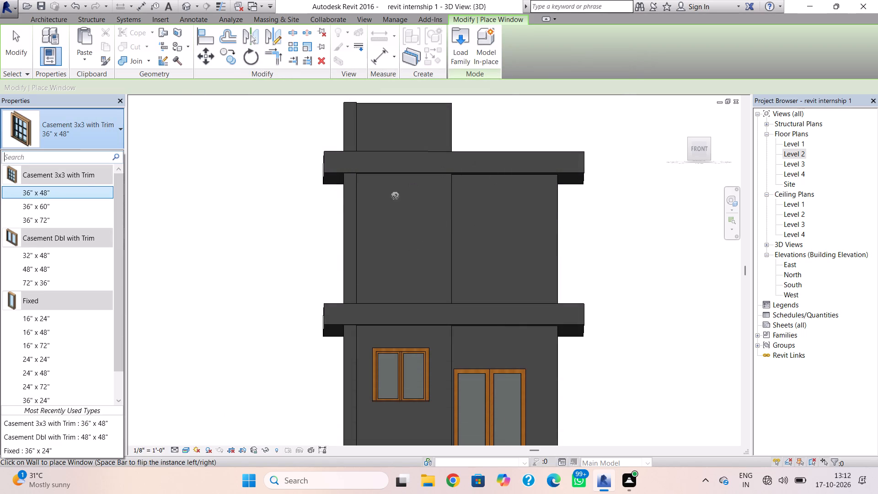
{"action": "left_click", "coordinate": [58, 193]}
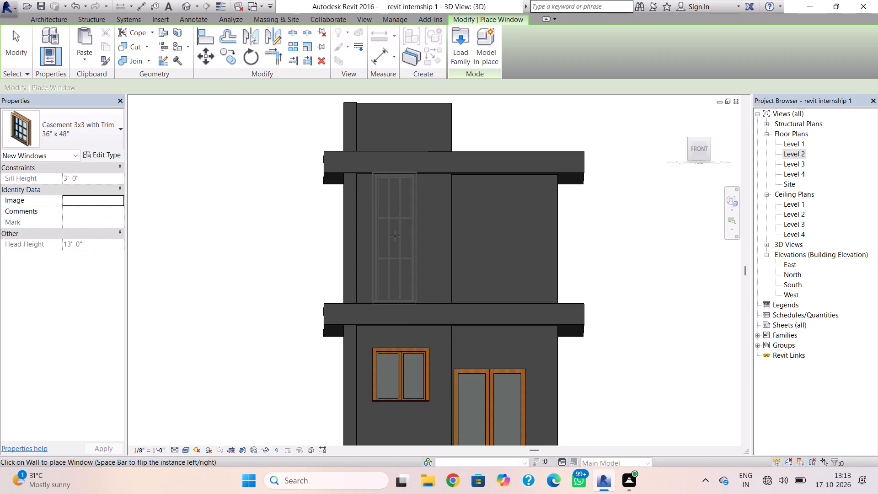
{"action": "left_click", "coordinate": [395, 236]}
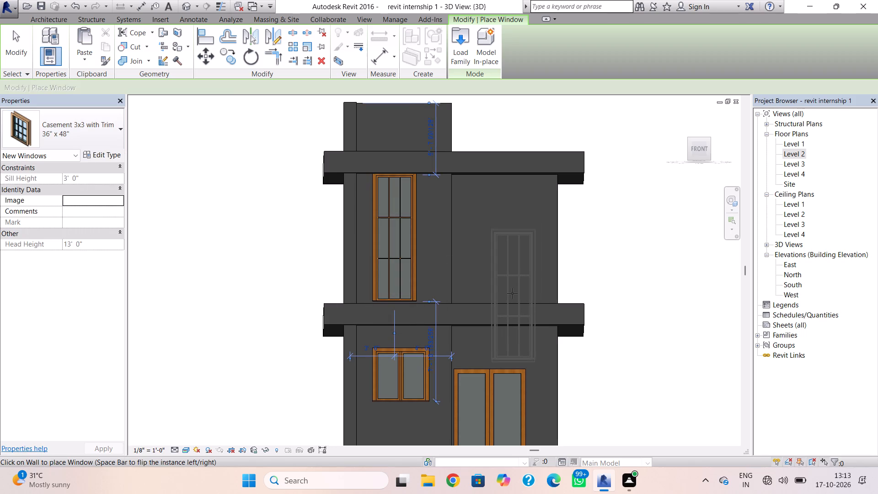
{"action": "key", "text": "Escape"}
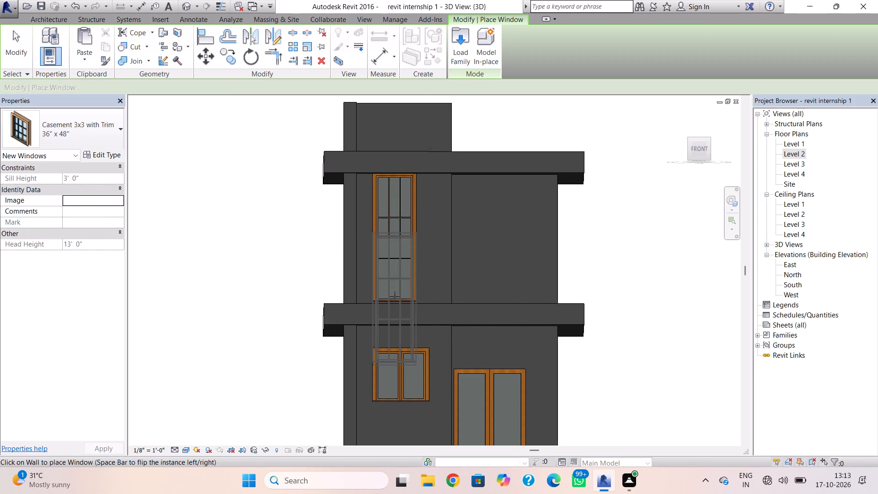
{"action": "key", "text": "Escape"}
Start a railing in the Level 2 plan and sketch a path segment about 3'-1" long outward from the feature wall's door-side end.
{"action": "scroll", "coordinate": [405, 280], "scroll_direction": "down", "scroll_amount": 2}
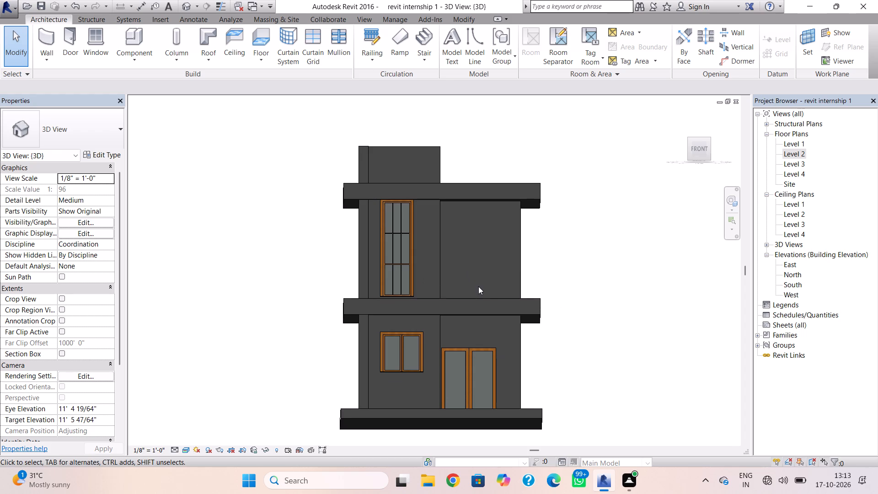
{"action": "right_click_drag", "start_coordinate": [478, 286], "coordinate": [469, 299], "text": "shift"}
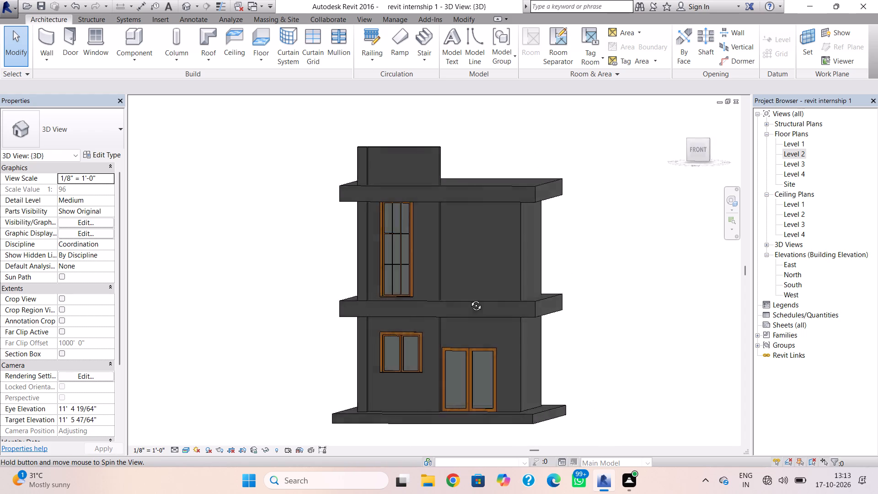
{"action": "right_click_drag", "start_coordinate": [469, 299], "coordinate": [482, 336], "text": "shift"}
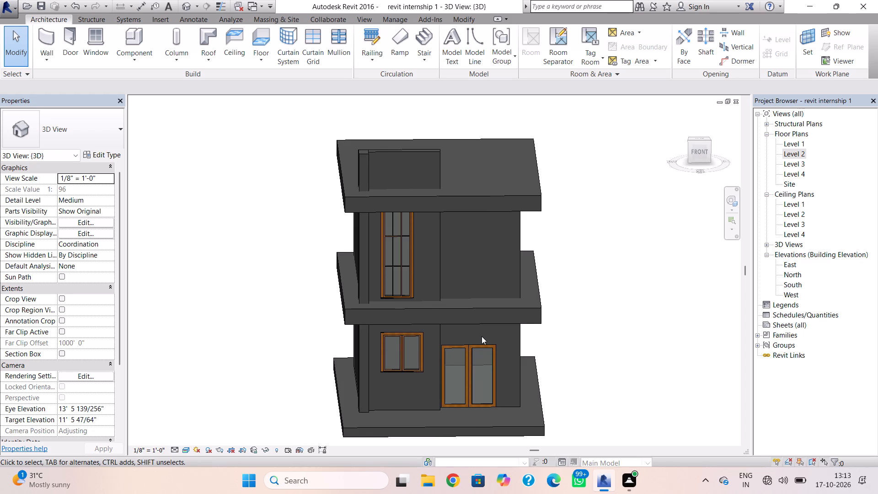
{"action": "left_click", "coordinate": [370, 43]}
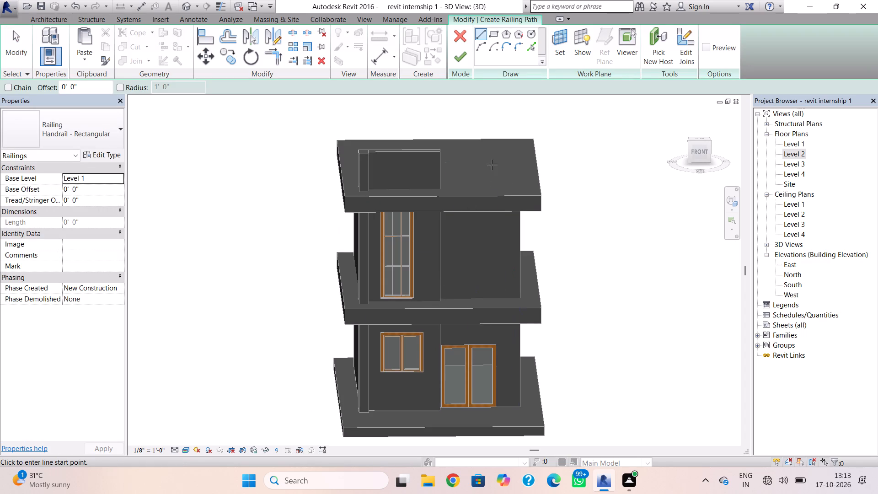
{"action": "double_click", "coordinate": [787, 151]}
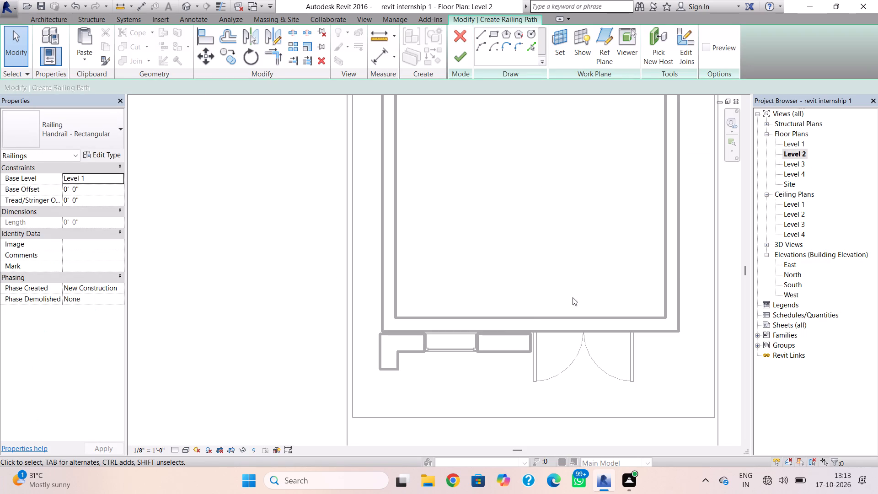
{"action": "middle_click_drag", "start_coordinate": [560, 357], "coordinate": [490, 322]}
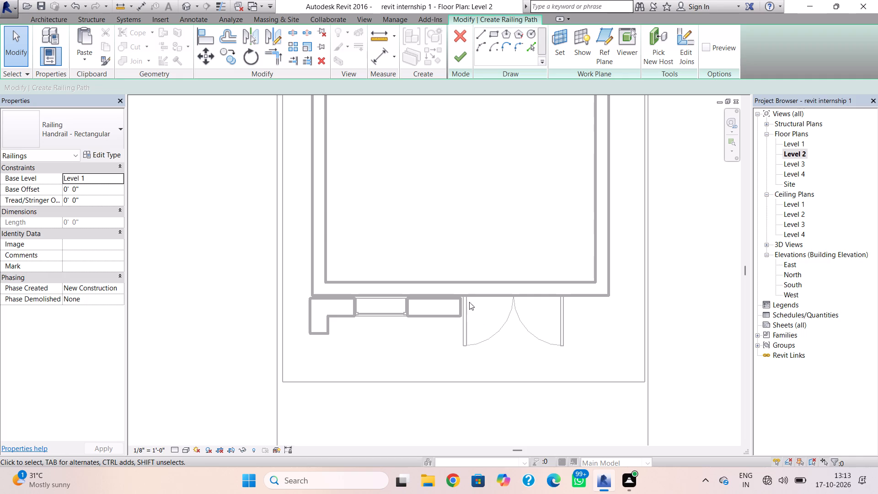
{"action": "left_click", "coordinate": [486, 33]}
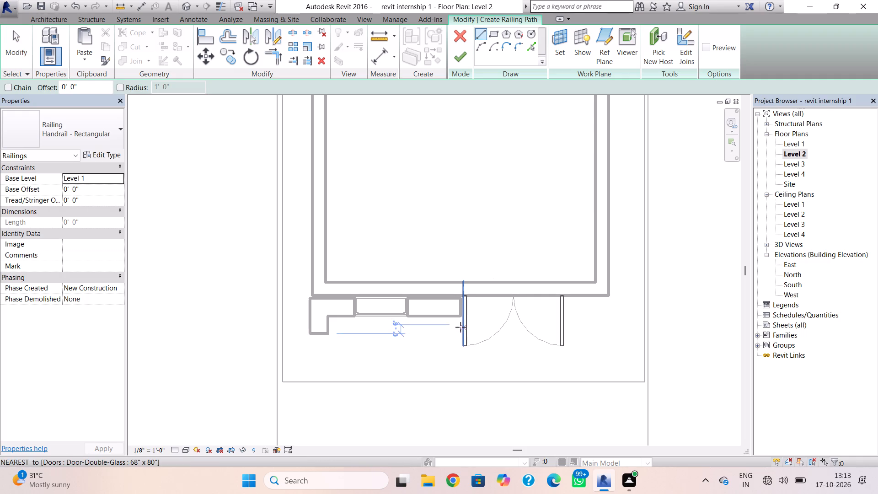
{"action": "scroll", "coordinate": [460, 327], "scroll_direction": "up", "scroll_amount": 6}
{"action": "left_click", "coordinate": [459, 314]}
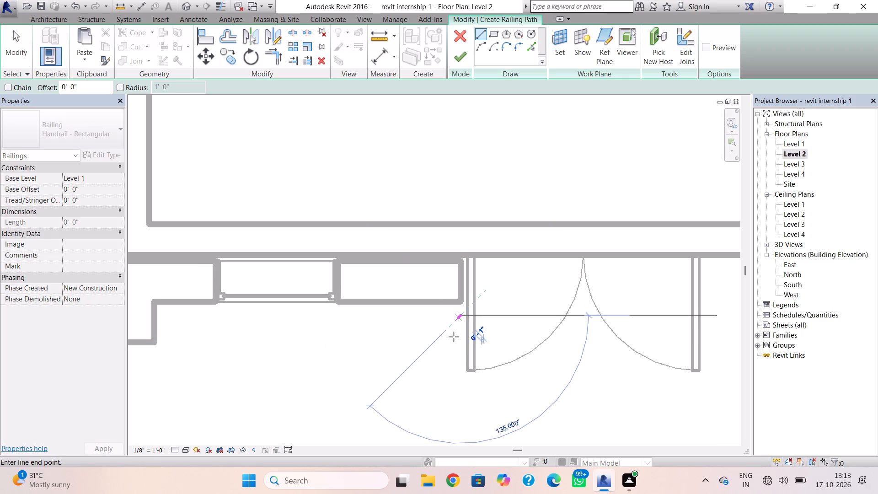
{"action": "middle_click_drag", "start_coordinate": [460, 436], "coordinate": [433, 329]}
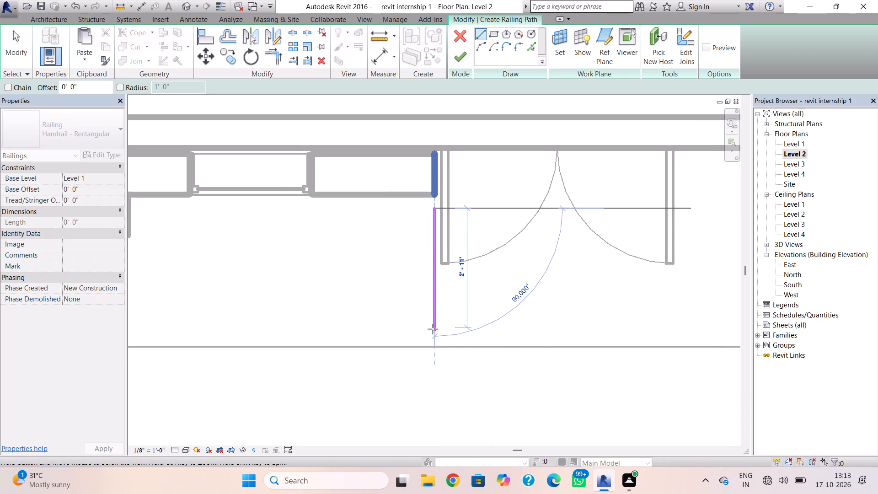
{"action": "left_click", "coordinate": [432, 335]}
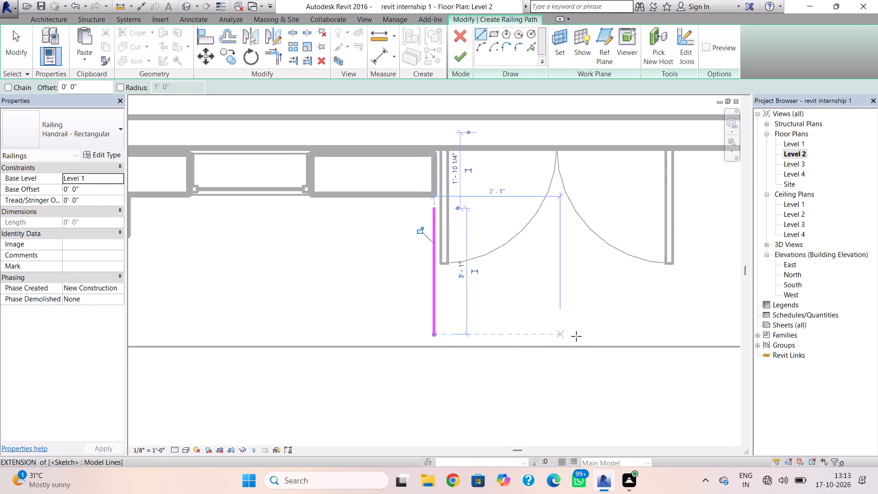
Continue the railing path about 10'-5" parallel to the slab's front edge, up to the slab's side edge, and finish the railing.
{"action": "middle_click_drag", "start_coordinate": [578, 337], "coordinate": [262, 357]}
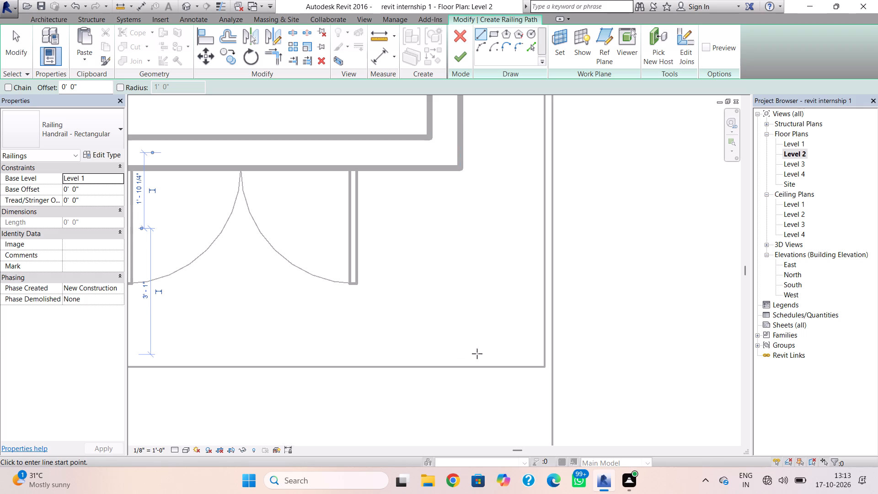
{"action": "scroll", "coordinate": [207, 334], "scroll_direction": "down", "scroll_amount": 1}
{"action": "middle_click_drag", "start_coordinate": [212, 337], "coordinate": [354, 332]}
{"action": "left_click", "coordinate": [272, 346]}
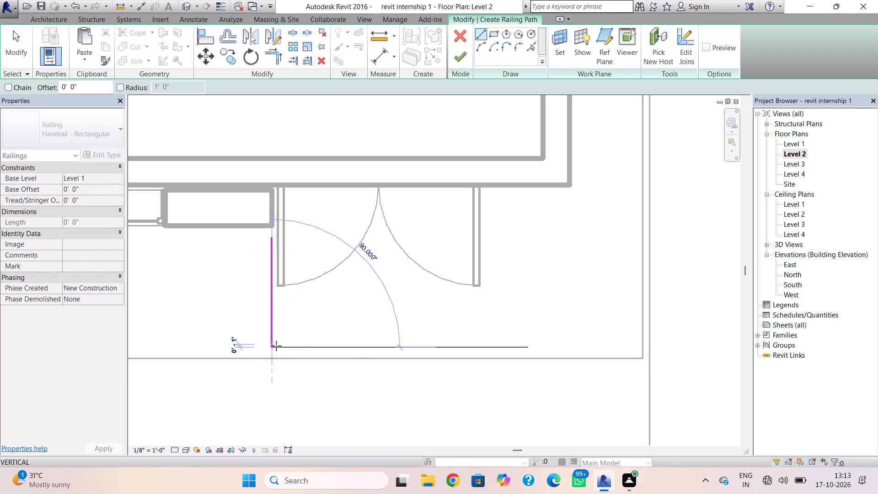
{"action": "left_click", "coordinate": [642, 345]}
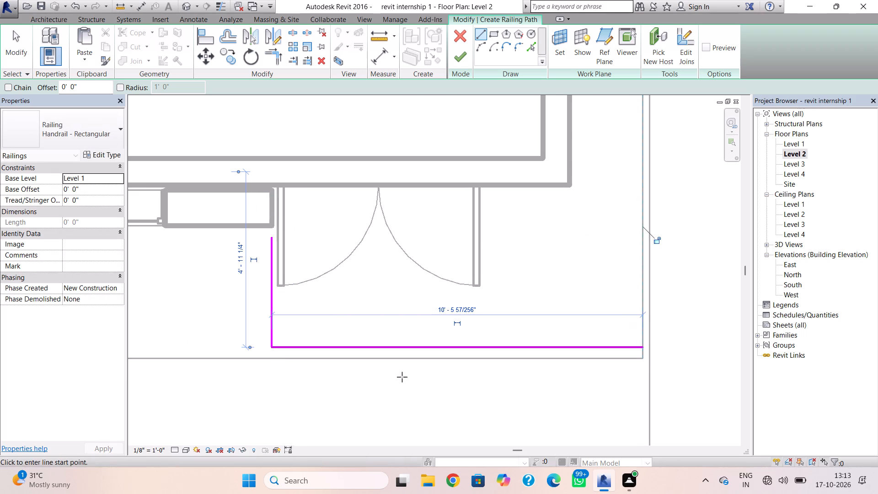
{"action": "left_click", "coordinate": [459, 56]}
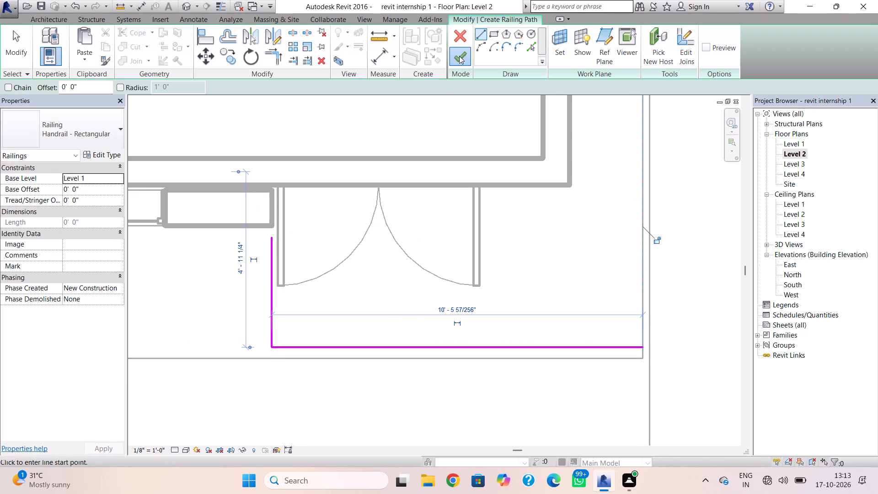
In the 3D view, set the new railing's base level to Level 2.
{"action": "left_click", "coordinate": [182, 8]}
{"action": "left_click", "coordinate": [514, 403]}
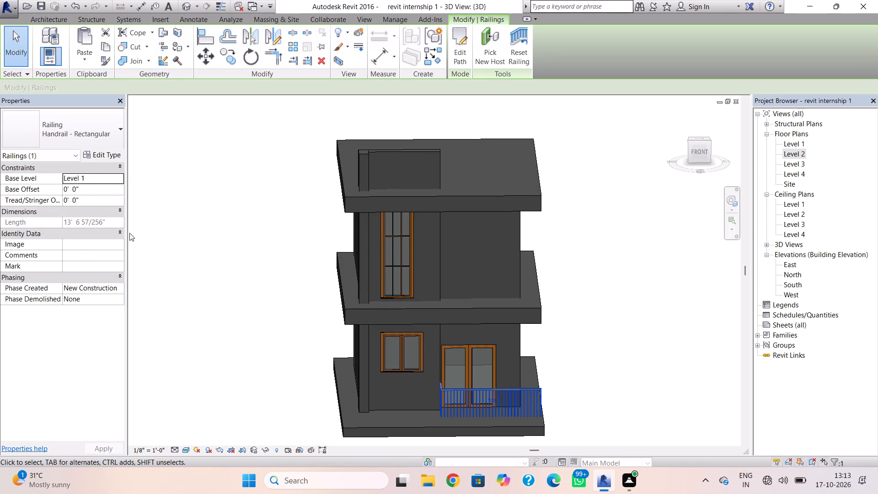
{"action": "left_click", "coordinate": [103, 176]}
{"action": "left_click", "coordinate": [122, 179]}
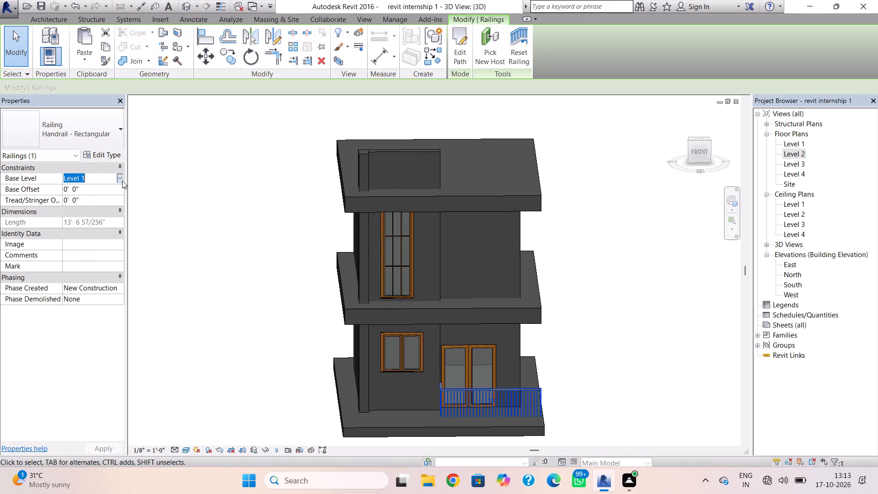
{"action": "left_click", "coordinate": [107, 204]}
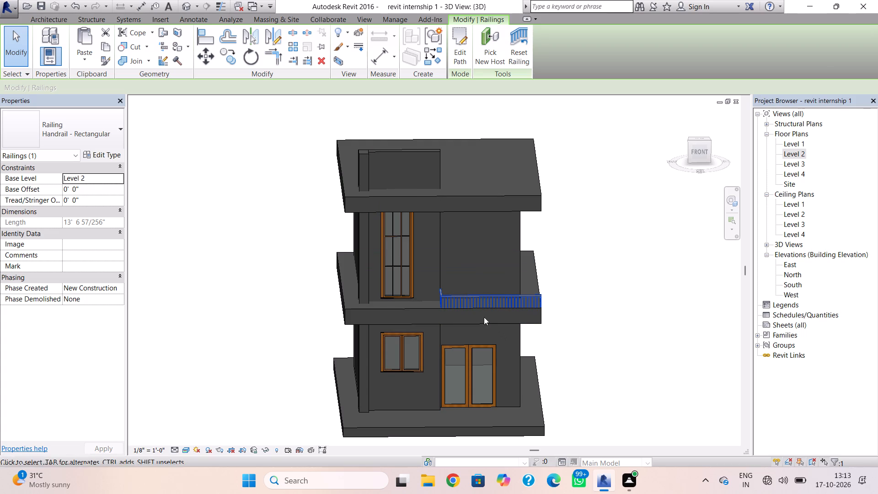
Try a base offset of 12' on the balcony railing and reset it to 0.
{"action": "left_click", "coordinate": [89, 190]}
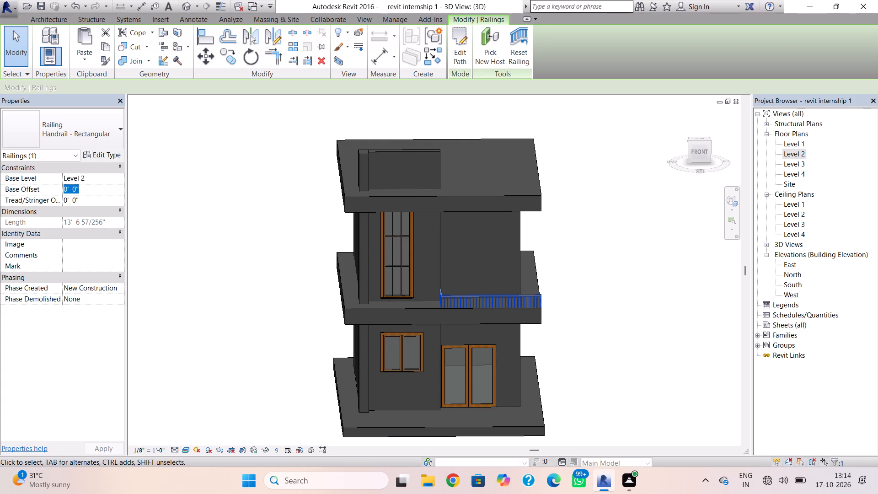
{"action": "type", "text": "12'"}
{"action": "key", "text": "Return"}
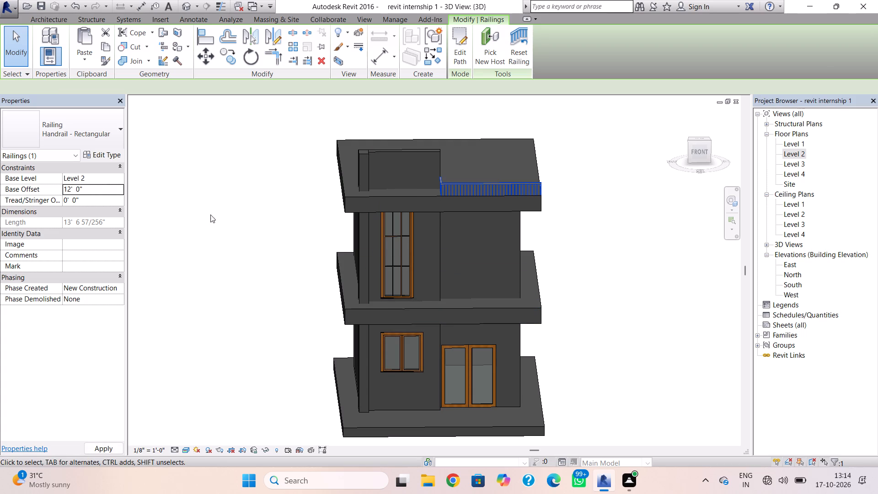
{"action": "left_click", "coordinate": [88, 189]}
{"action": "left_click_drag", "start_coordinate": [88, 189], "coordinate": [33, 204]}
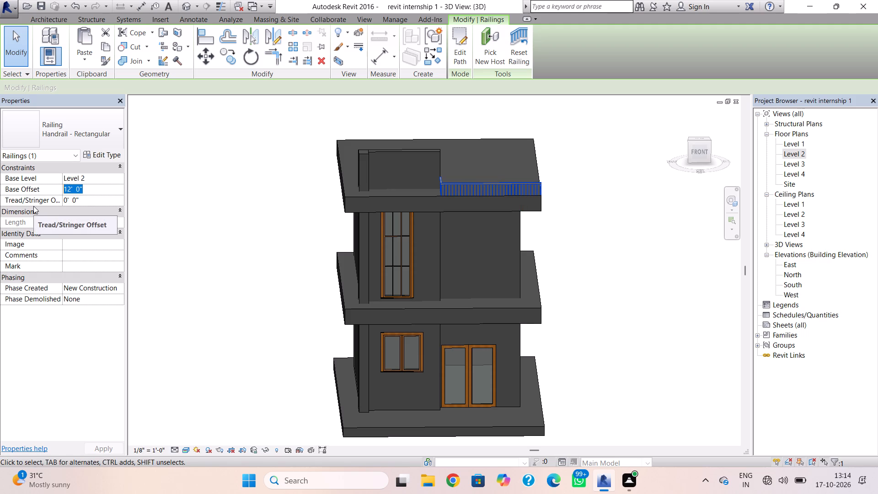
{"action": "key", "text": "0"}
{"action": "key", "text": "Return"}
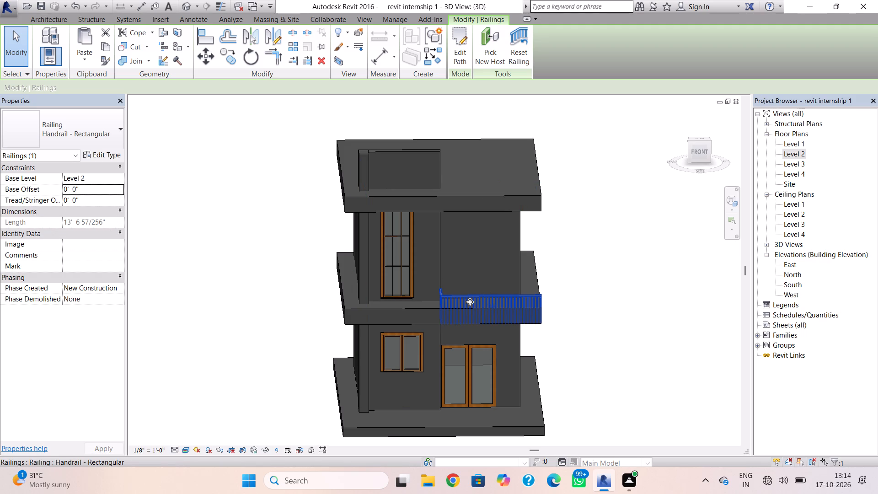
Set the balcony railing's base offset to 2' so it stands on the Level 2 slab.
{"action": "scroll", "coordinate": [472, 302], "scroll_direction": "up", "scroll_amount": 1}
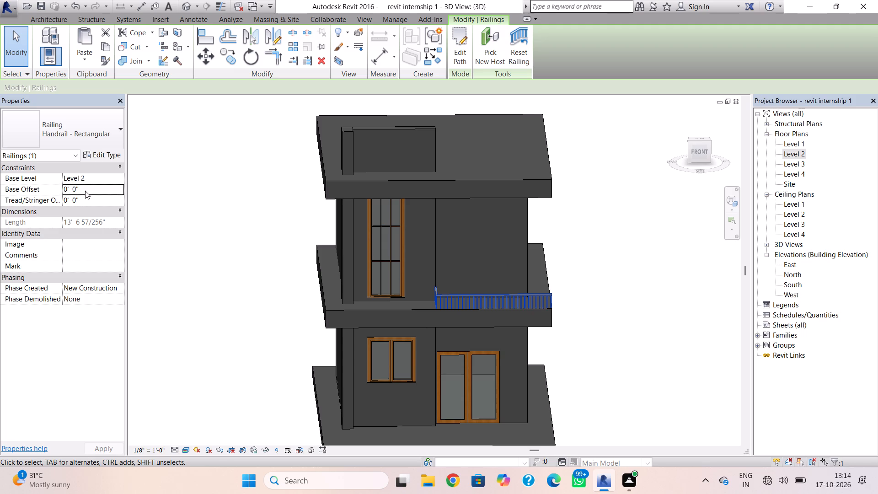
{"action": "left_click", "coordinate": [85, 191]}
{"action": "type", "text": "2'"}
{"action": "key", "text": "Return"}
{"action": "key", "text": "Escape"}
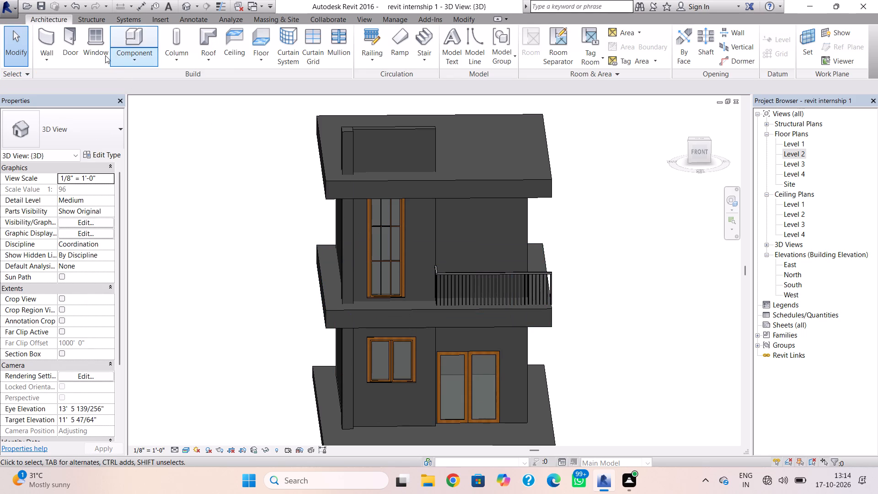
Start the Door tool and check the available door types, keeping Door-Double-Glass 68" x 80".
{"action": "left_click", "coordinate": [75, 48]}
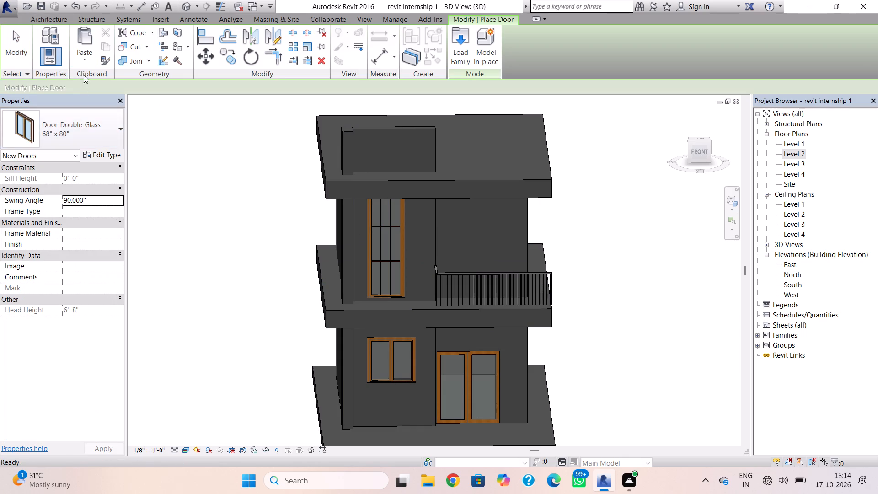
{"action": "left_click", "coordinate": [56, 19]}
{"action": "left_click", "coordinate": [75, 38]}
{"action": "left_click", "coordinate": [87, 131]}
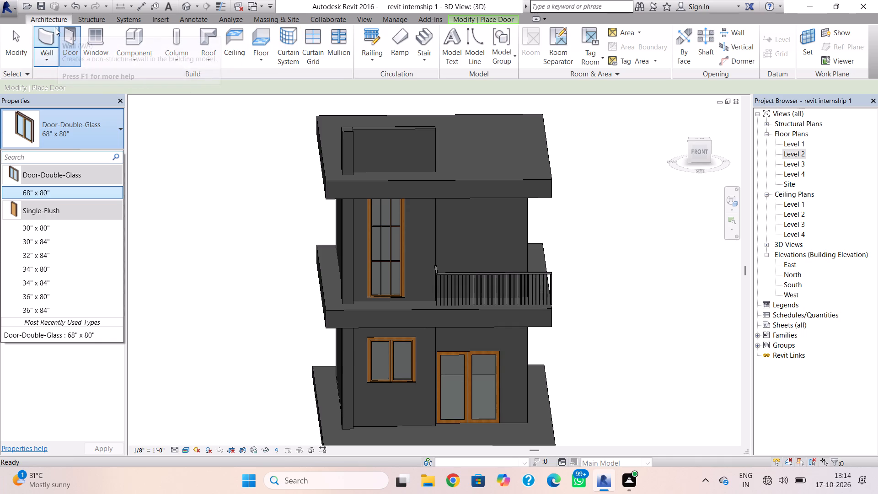
{"action": "left_click", "coordinate": [67, 45]}
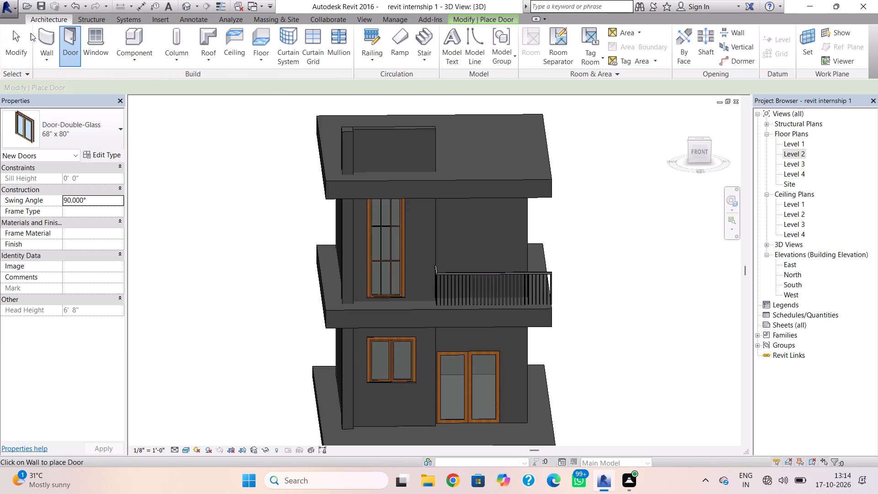
{"action": "double_click", "coordinate": [68, 47]}
{"action": "left_click", "coordinate": [77, 140]}
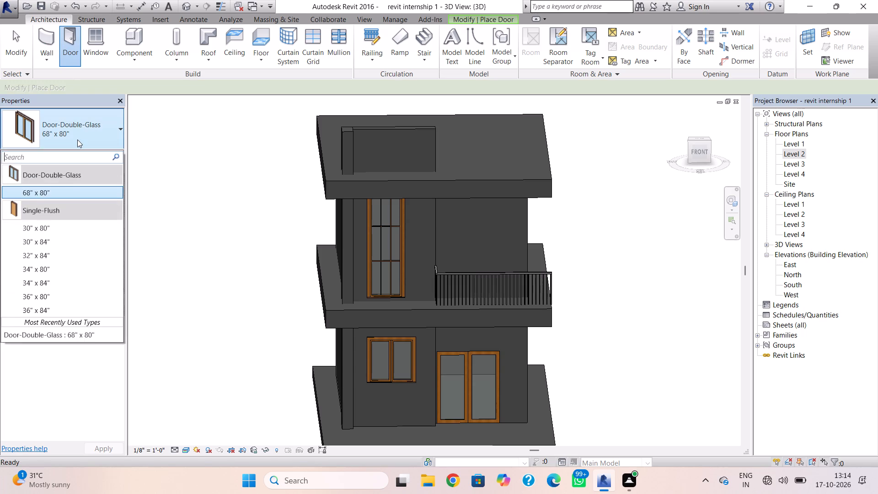
{"action": "left_click", "coordinate": [77, 140]}
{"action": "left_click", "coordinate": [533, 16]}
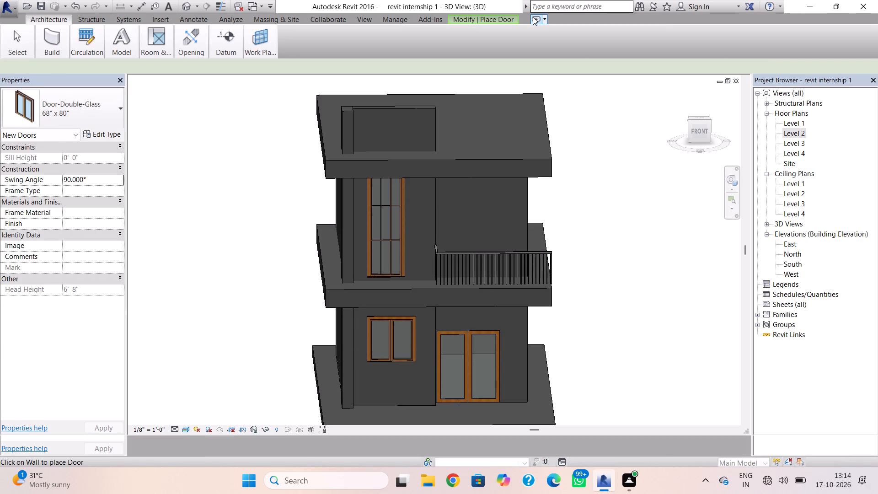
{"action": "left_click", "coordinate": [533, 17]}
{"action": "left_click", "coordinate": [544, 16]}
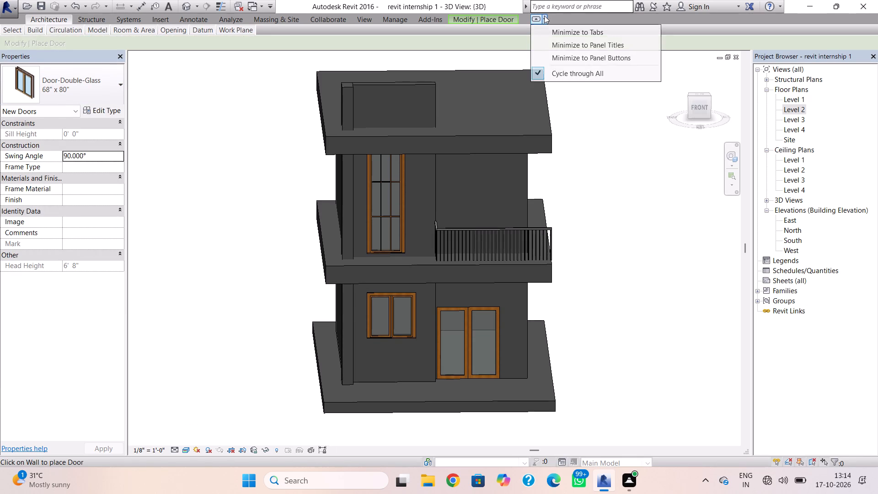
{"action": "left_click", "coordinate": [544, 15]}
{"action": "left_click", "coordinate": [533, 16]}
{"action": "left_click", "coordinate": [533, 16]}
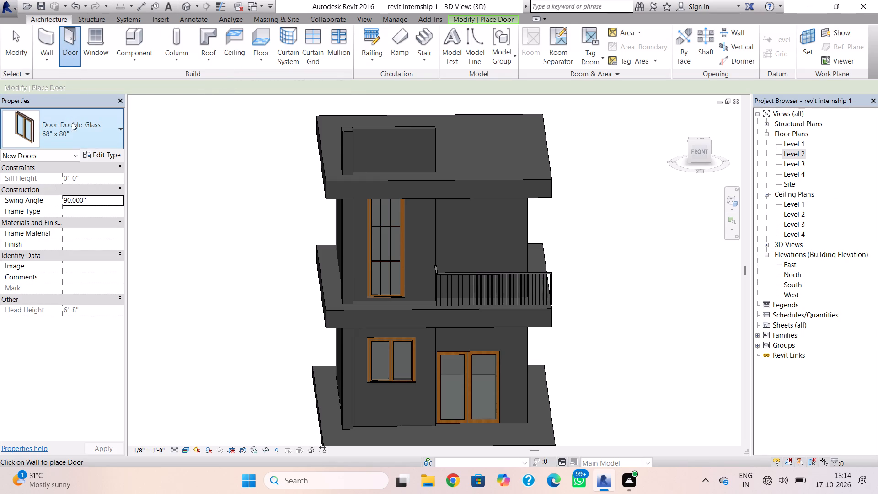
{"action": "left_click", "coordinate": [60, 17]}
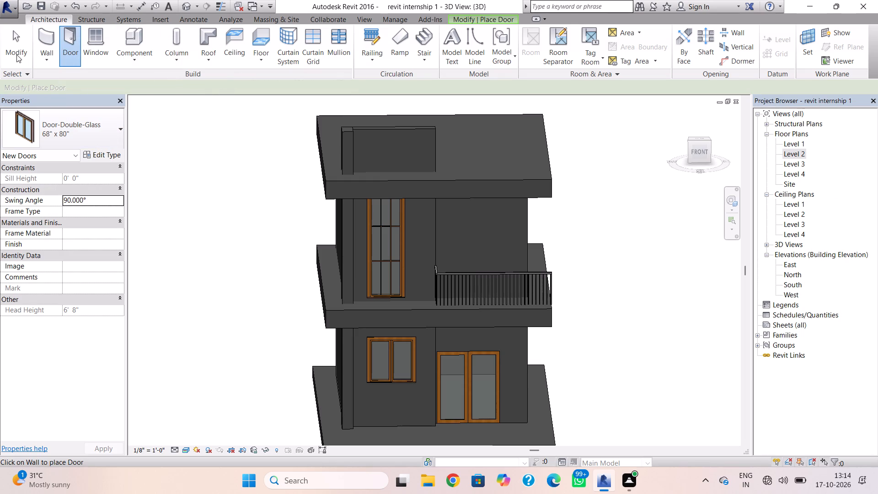
Load a double-leaf Door-Curtain family from the Doors folder of the US Imperial library.
{"action": "left_click", "coordinate": [157, 16]}
{"action": "left_click", "coordinate": [361, 43]}
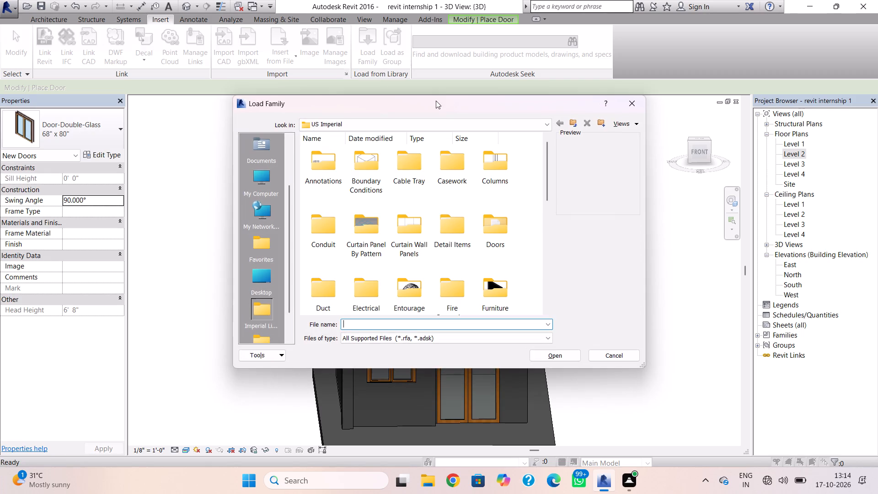
{"action": "scroll", "coordinate": [447, 240], "scroll_direction": "down", "scroll_amount": 1}
{"action": "scroll", "coordinate": [491, 218], "scroll_direction": "up", "scroll_amount": 2}
{"action": "double_click", "coordinate": [492, 224]}
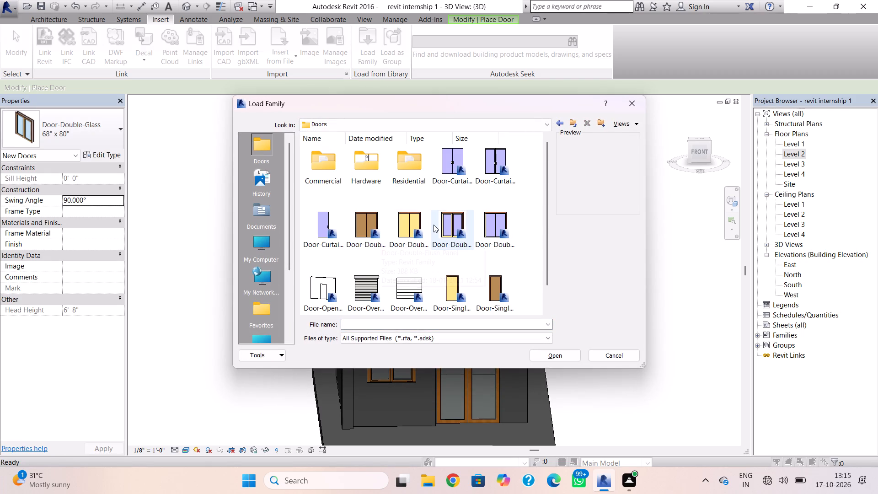
{"action": "left_click", "coordinate": [497, 169]}
{"action": "left_click", "coordinate": [561, 356]}
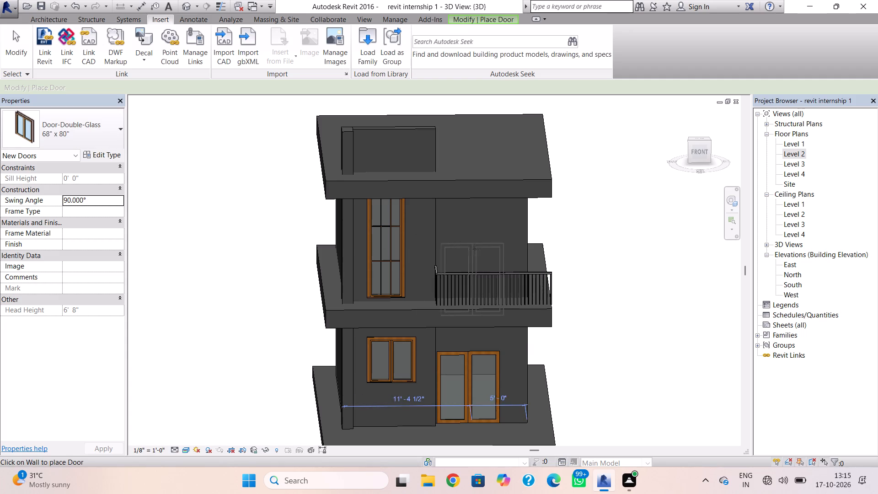
Place one Door-Double-Glass 68" x 80" in the upper-storey front wall behind the railing, about 5'-6" from the wall's outer end.
{"action": "left_click", "coordinate": [468, 220]}
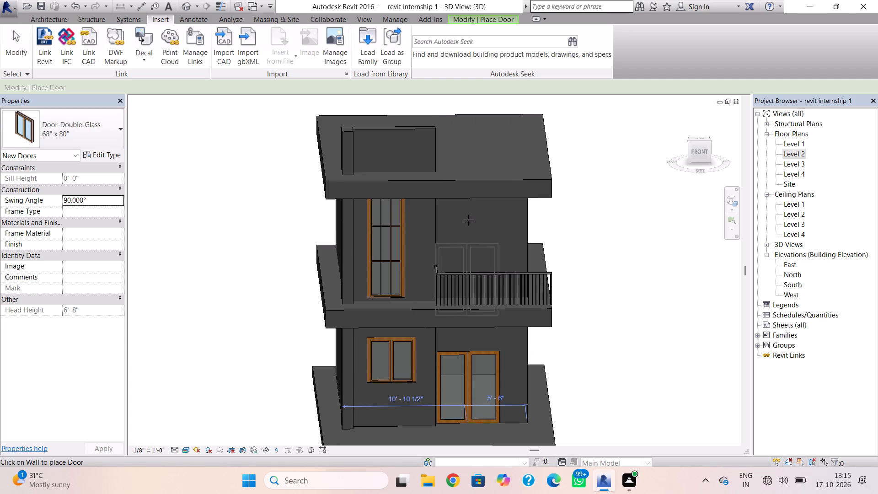
{"action": "key", "text": "Escape"}
{"action": "key", "text": "Escape"}
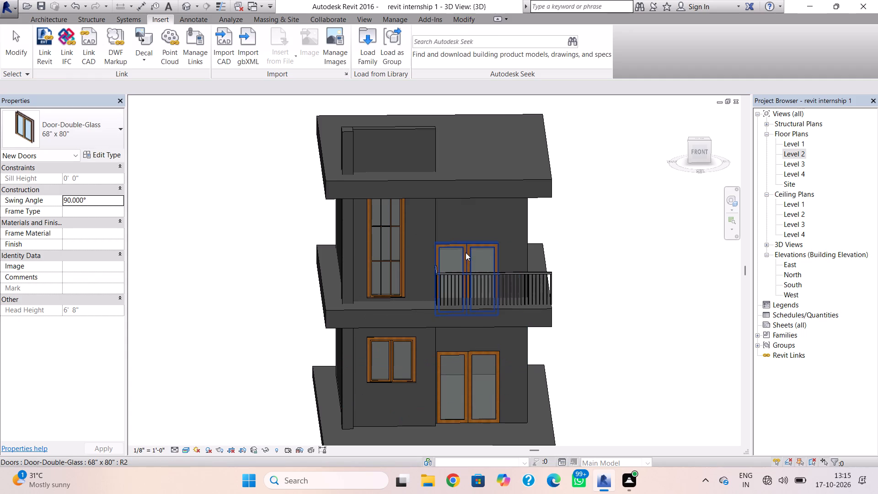
Nudge the upper-storey door up to a 1'-6" sill height and slightly sideways, away from the feature wall.
{"action": "left_click", "coordinate": [466, 252]}
{"action": "key", "text": "Up"}
{"action": "key", "text": "Up"}
{"action": "key", "text": "Up"}
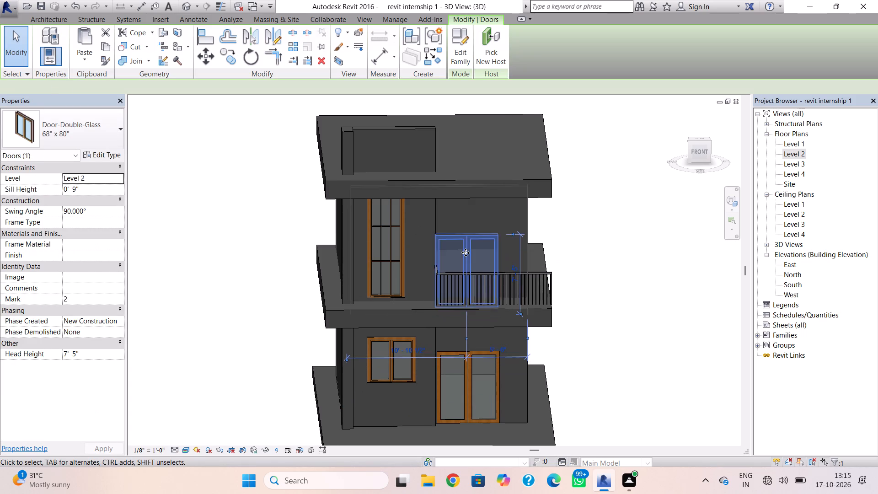
{"action": "key", "text": "Up"}
{"action": "key", "text": "Up"}
{"action": "key", "text": "Escape"}
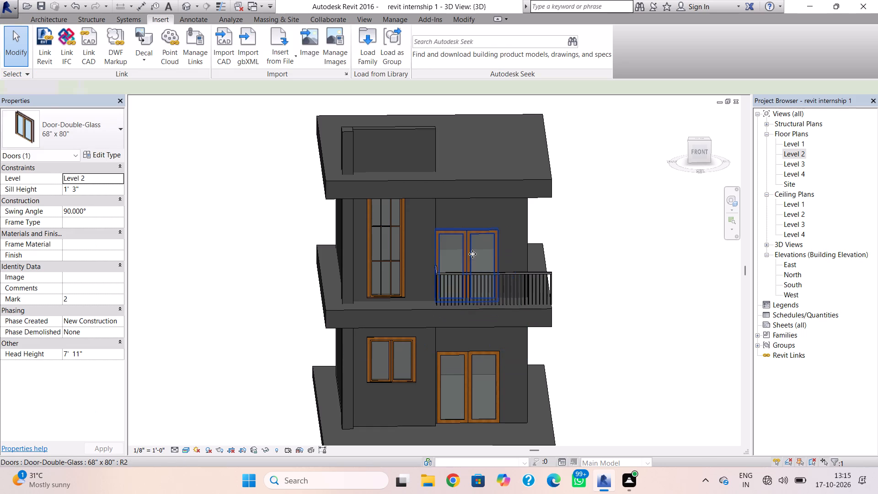
{"action": "left_click", "coordinate": [481, 247]}
{"action": "left_click", "coordinate": [479, 232]}
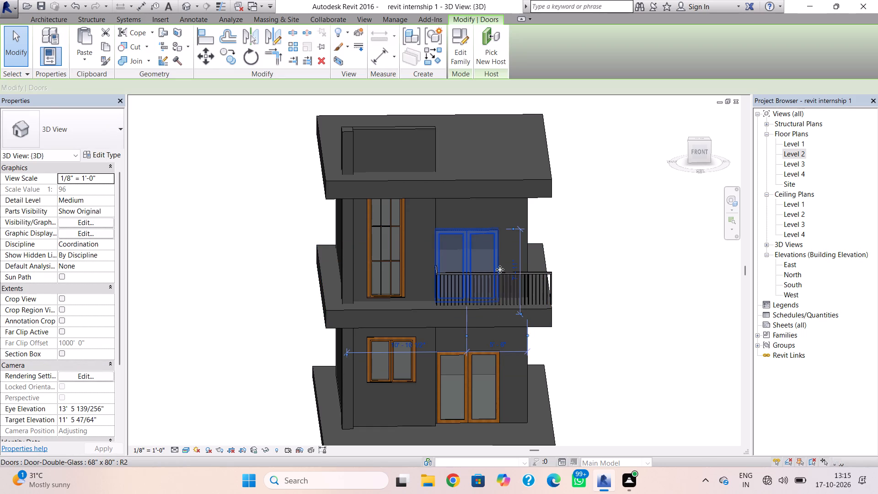
{"action": "key", "text": "Up"}
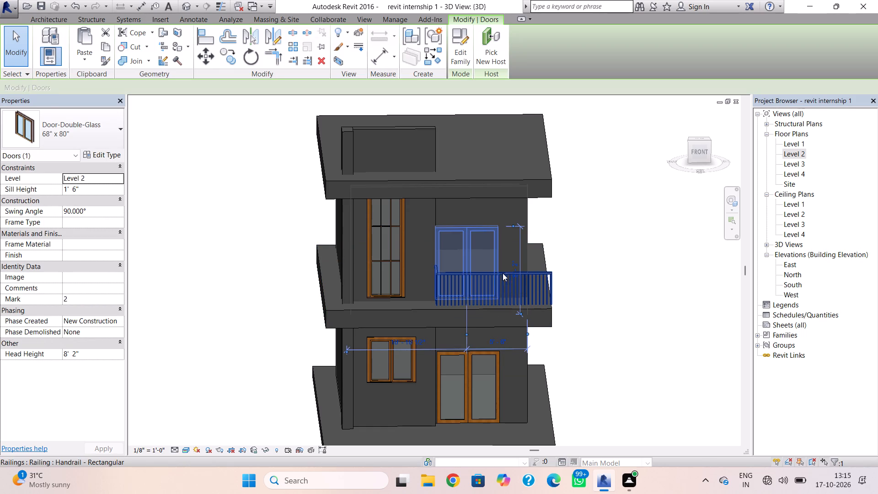
{"action": "key", "text": "Right"}
{"action": "key", "text": "Right"}
{"action": "key", "text": "Escape"}
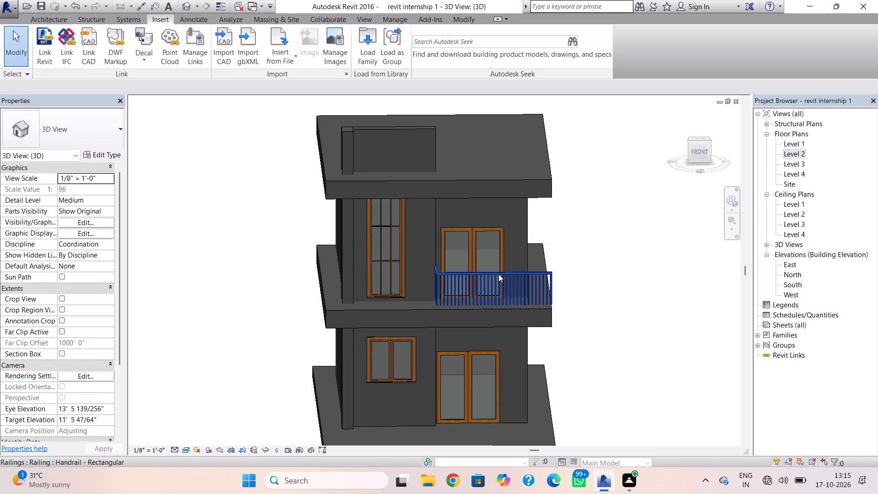
Nudge the upper-storey door slightly higher and one increment back toward the feature wall, over the ground-storey door.
{"action": "right_click_drag", "start_coordinate": [499, 285], "coordinate": [492, 239], "text": "shift"}
{"action": "right_click_drag", "start_coordinate": [569, 320], "coordinate": [577, 359], "text": "shift"}
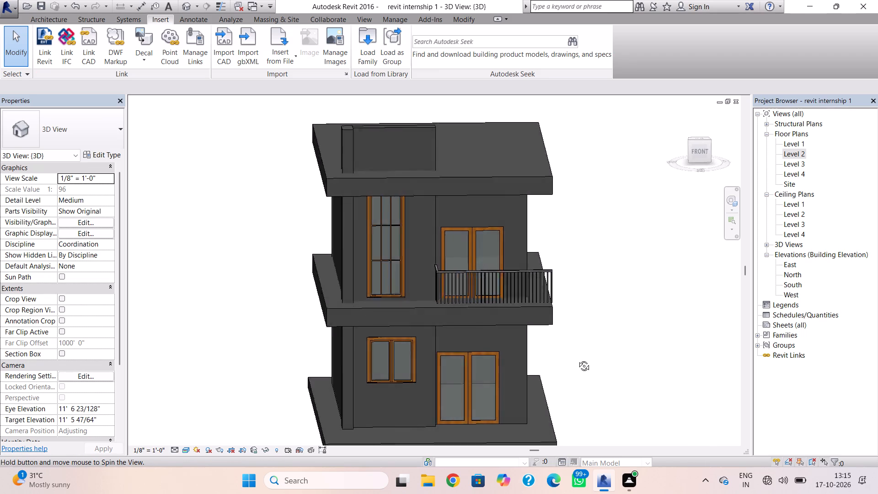
{"action": "right_click_drag", "start_coordinate": [577, 359], "coordinate": [578, 331], "text": "shift"}
{"action": "left_click", "coordinate": [468, 230]}
{"action": "key", "text": "Up"}
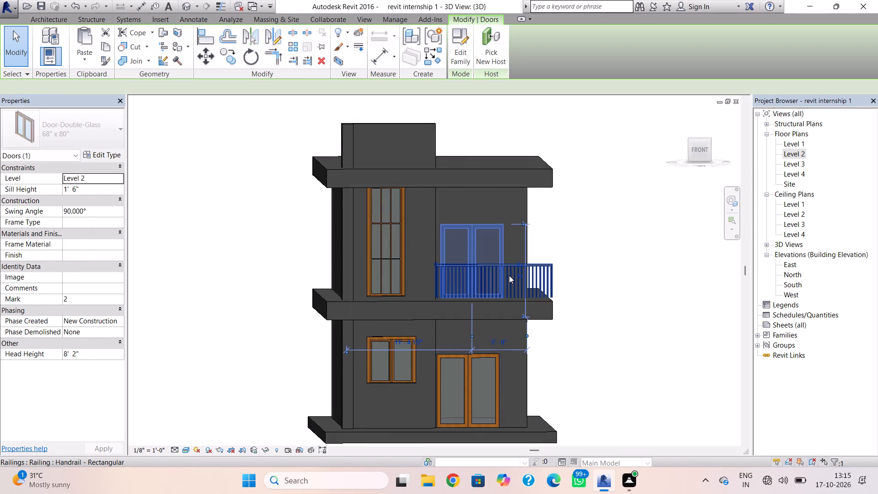
{"action": "key", "text": "Up"}
{"action": "key", "text": "Left"}
{"action": "key", "text": "Escape"}
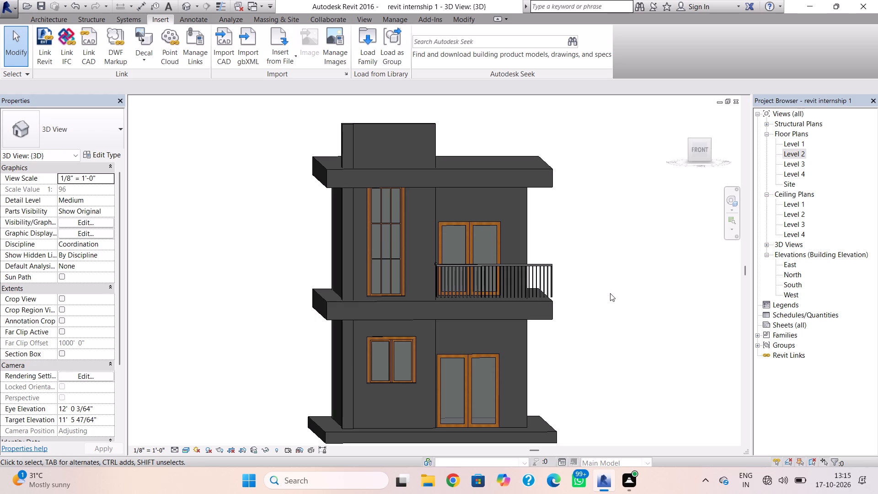
Save the project.
{"action": "key", "text": "ctrl+s"}
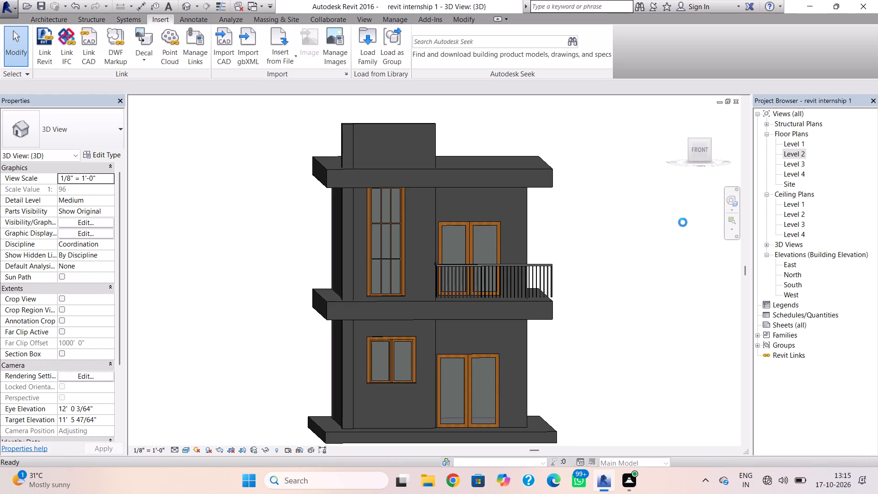
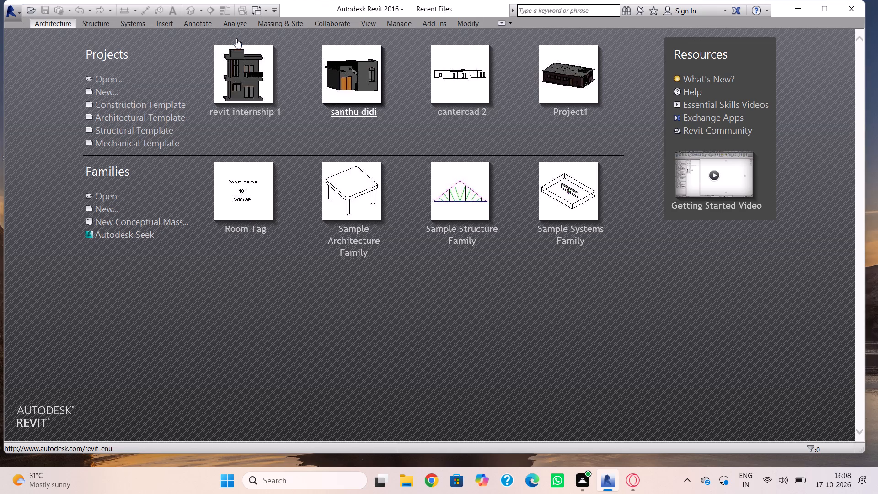
Open the recent project "revit internship 1".
{"action": "left_click", "coordinate": [241, 54]}
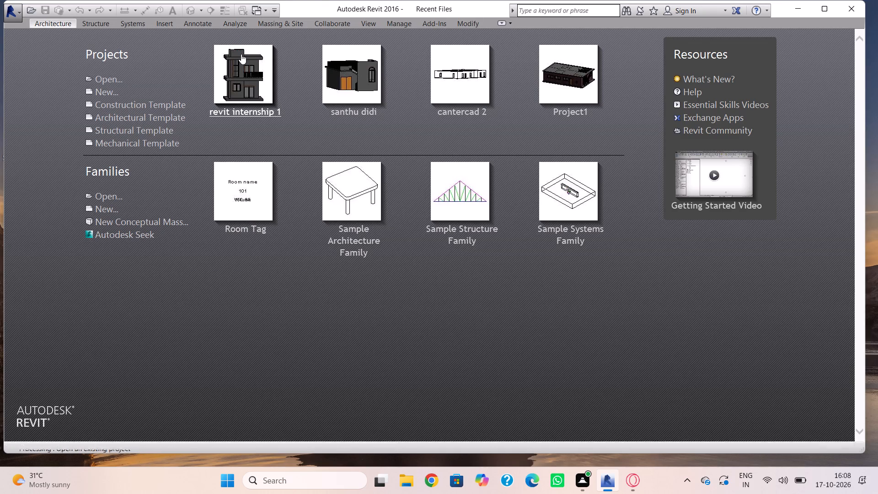
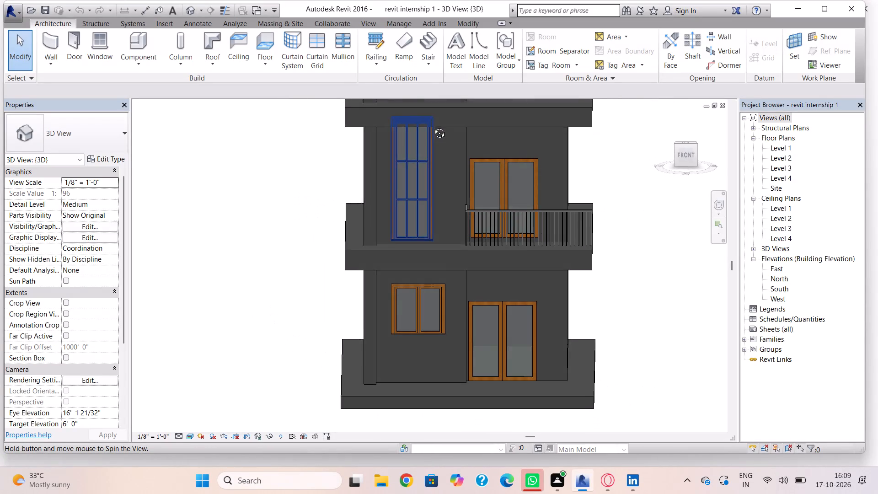
On the Level 4 floor plan, draw a Generic - 12" wall about 10' 5" long from the feature wall's end to the roof edge.
{"action": "scroll", "coordinate": [438, 174], "scroll_direction": "down", "scroll_amount": 1}
{"action": "middle_click_drag", "start_coordinate": [438, 181], "coordinate": [419, 213]}
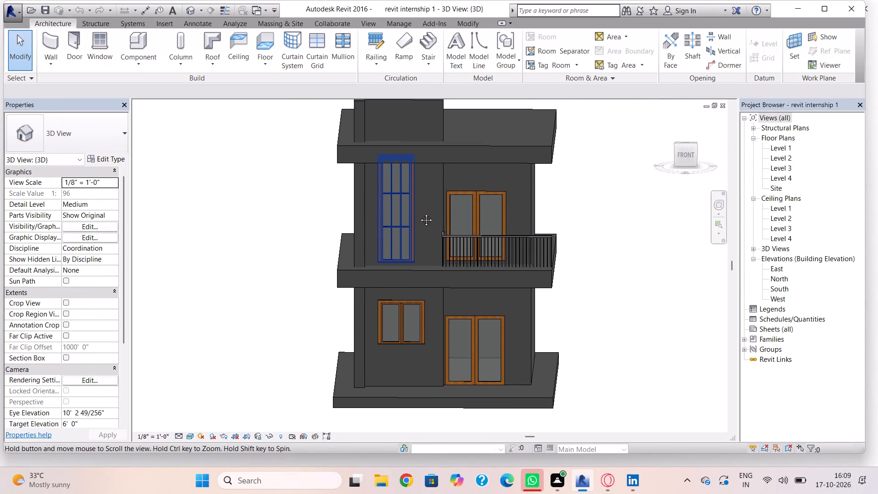
{"action": "middle_click_drag", "start_coordinate": [419, 213], "coordinate": [417, 232]}
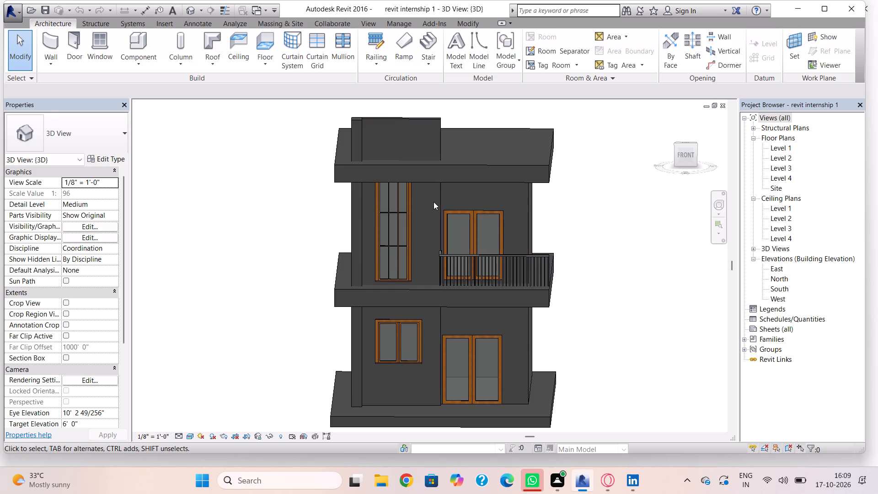
{"action": "right_click_drag", "start_coordinate": [431, 204], "coordinate": [425, 259], "text": "shift"}
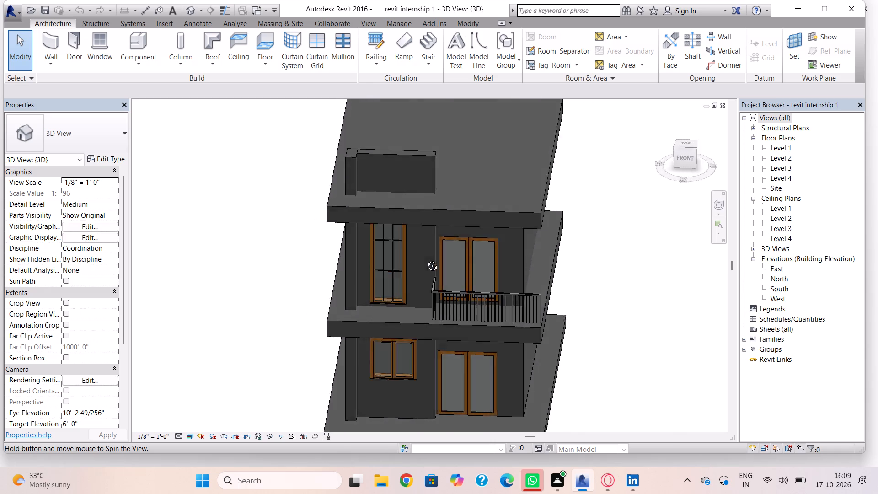
{"action": "right_click_drag", "start_coordinate": [425, 259], "coordinate": [398, 350], "text": "shift"}
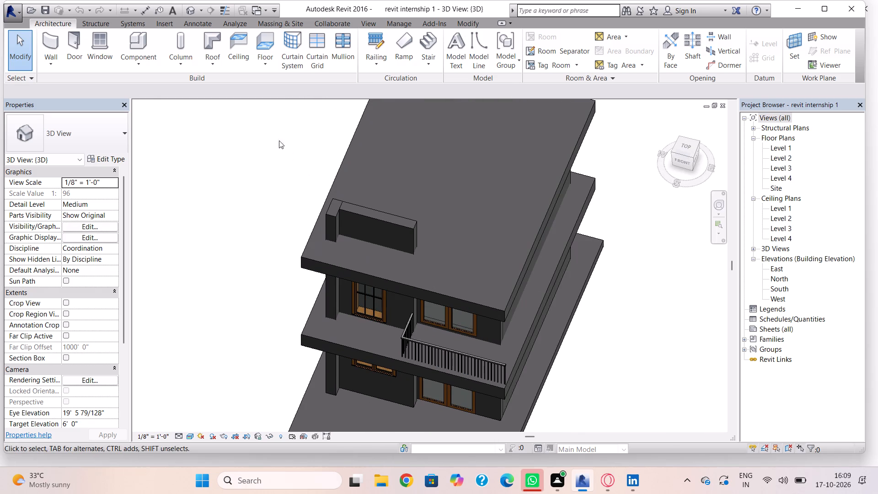
{"action": "left_click", "coordinate": [58, 45]}
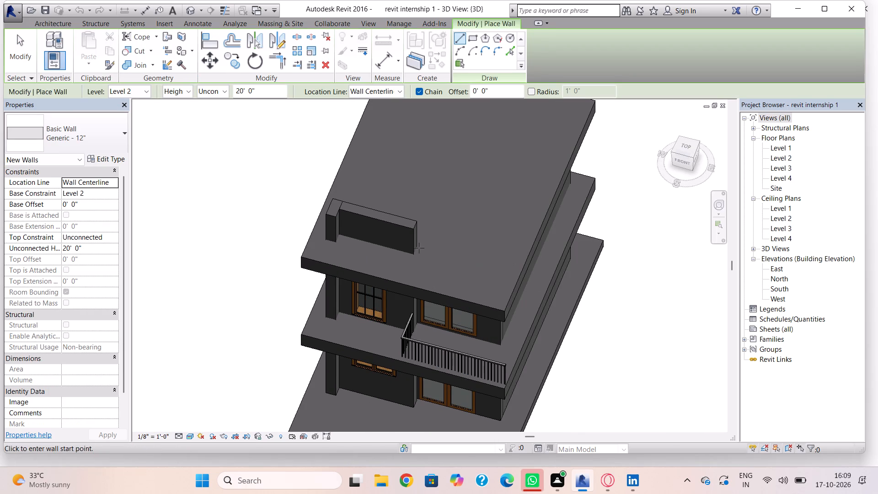
{"action": "double_click", "coordinate": [781, 159]}
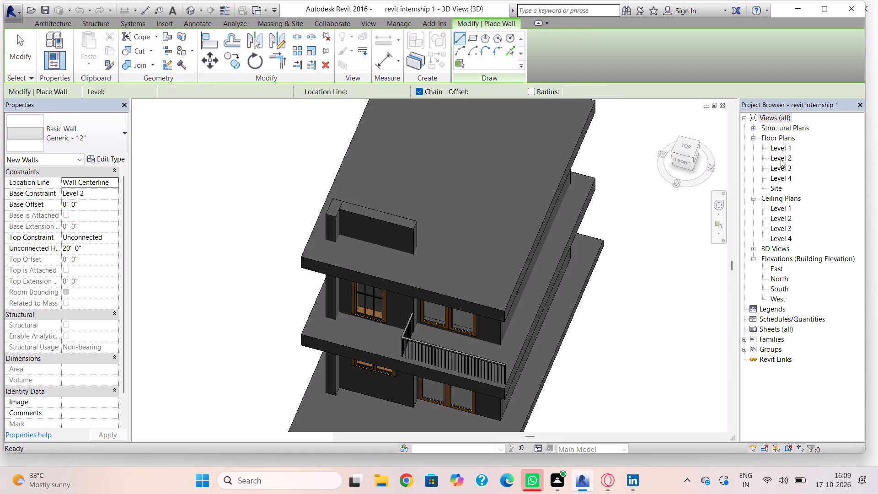
{"action": "scroll", "coordinate": [375, 226], "scroll_direction": "up", "scroll_amount": 5}
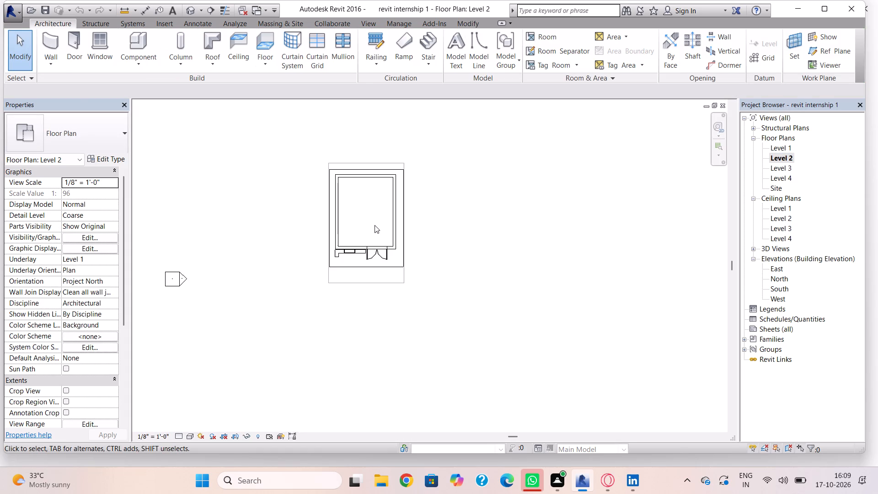
{"action": "scroll", "coordinate": [375, 227], "scroll_direction": "up", "scroll_amount": 7}
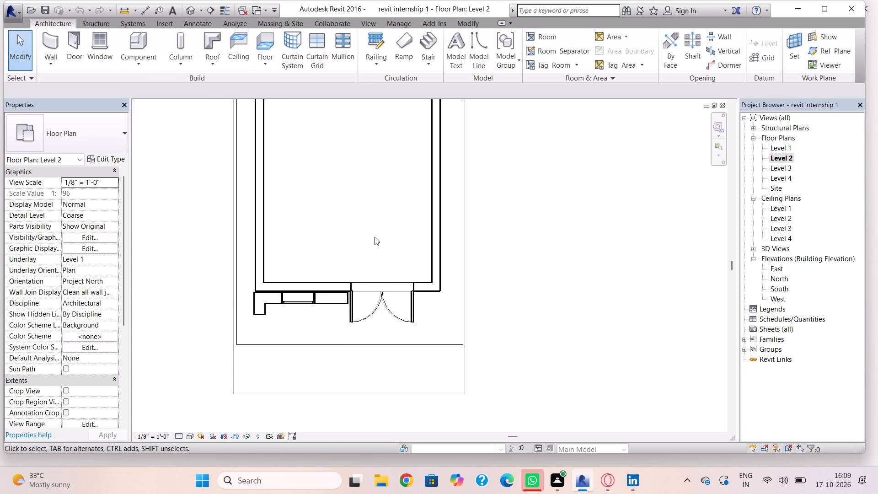
{"action": "scroll", "coordinate": [375, 237], "scroll_direction": "up", "scroll_amount": 1}
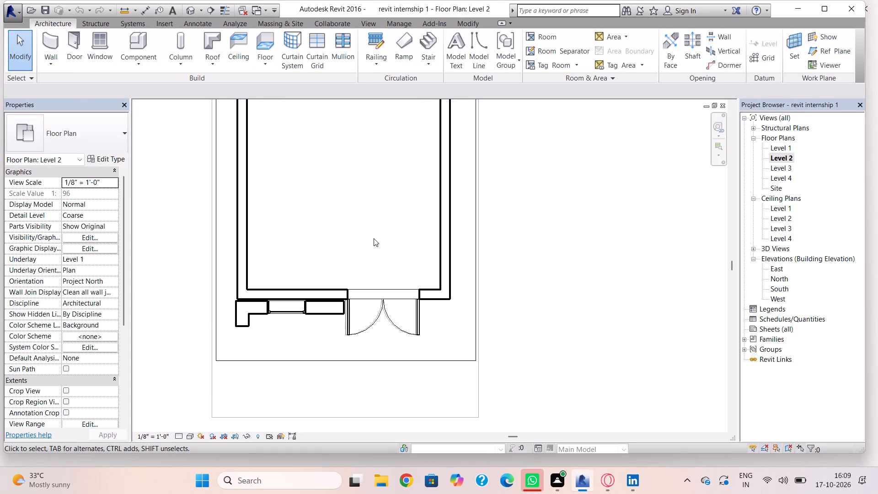
{"action": "double_click", "coordinate": [772, 167]}
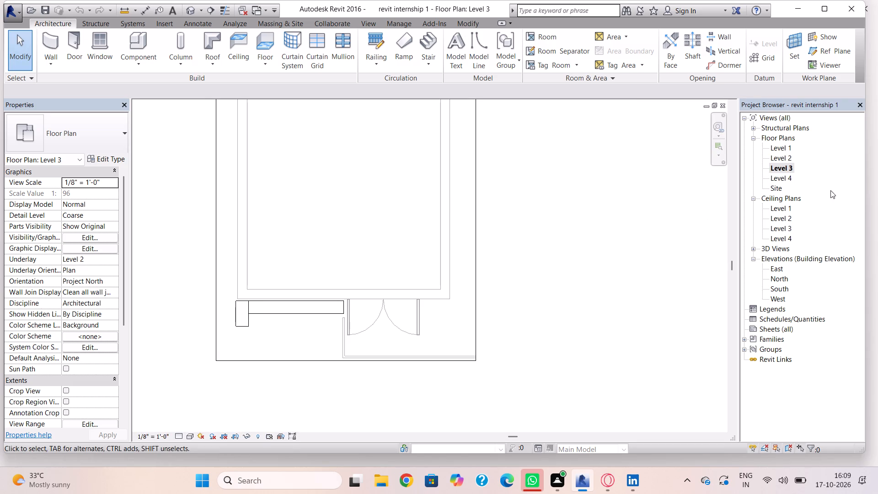
{"action": "double_click", "coordinate": [774, 174]}
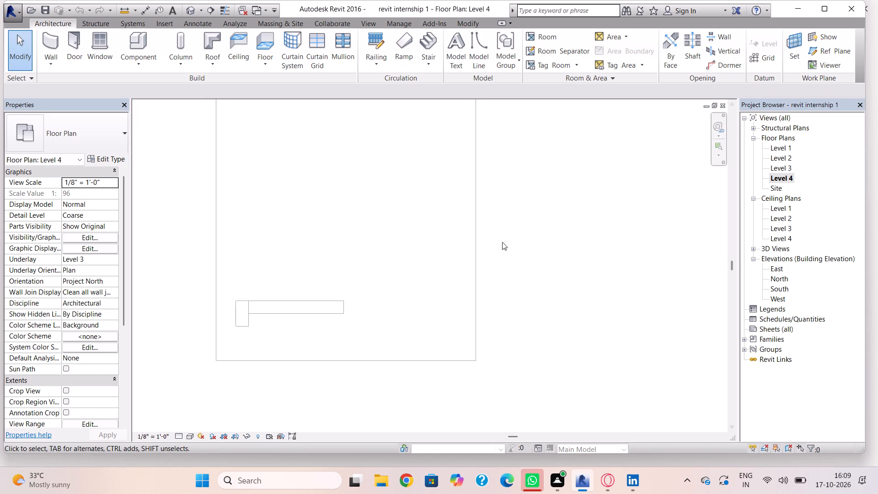
{"action": "left_click", "coordinate": [50, 42]}
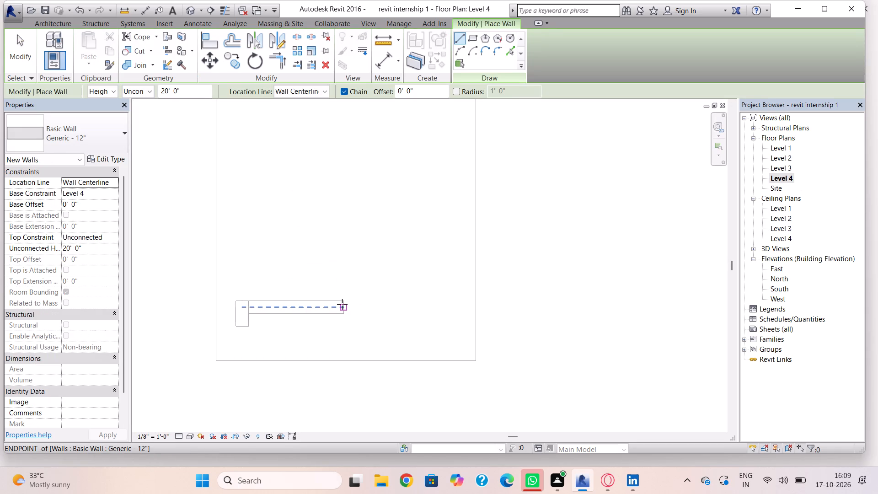
{"action": "left_click", "coordinate": [342, 304]}
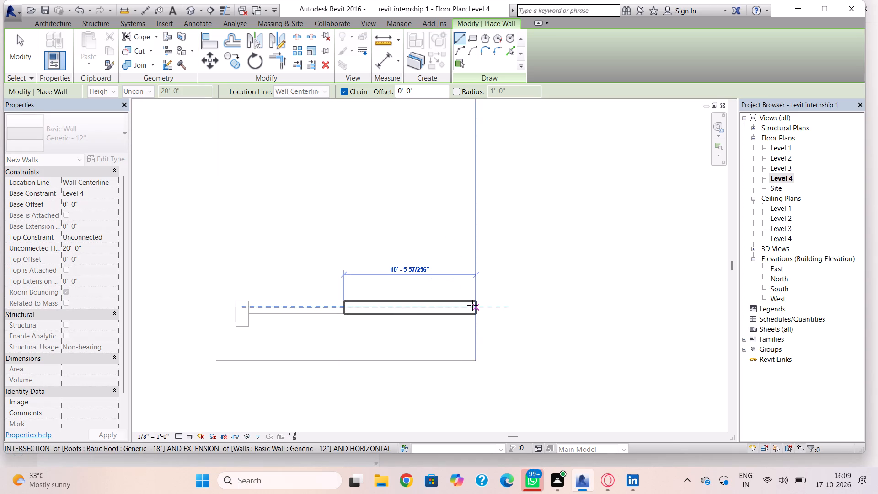
{"action": "left_click", "coordinate": [472, 305]}
{"action": "key", "text": "Escape"}
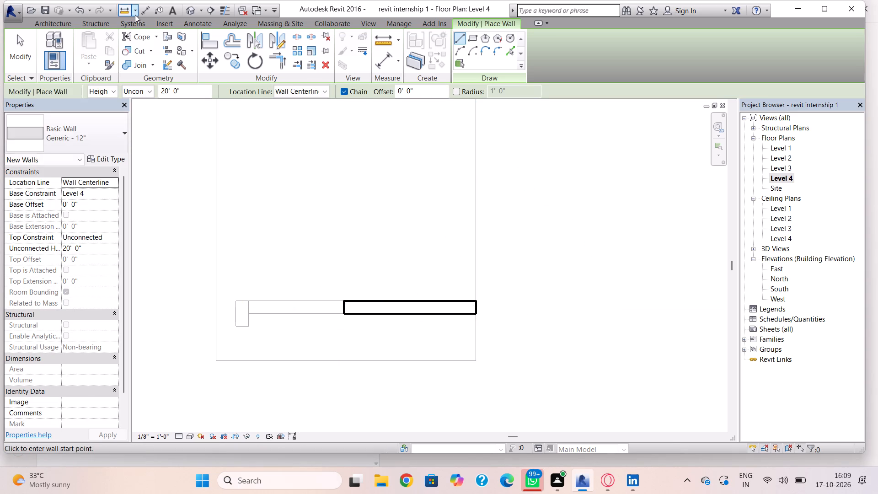
In the 3D view, lower the new wall's base toward the roof, to a base offset of -10' 4".
{"action": "left_click", "coordinate": [195, 8]}
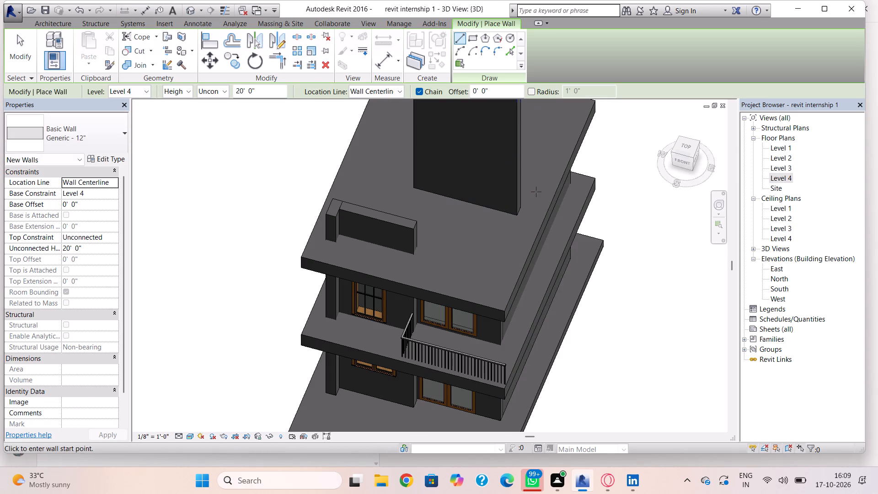
{"action": "right_click_drag", "start_coordinate": [522, 199], "coordinate": [523, 240], "text": "shift"}
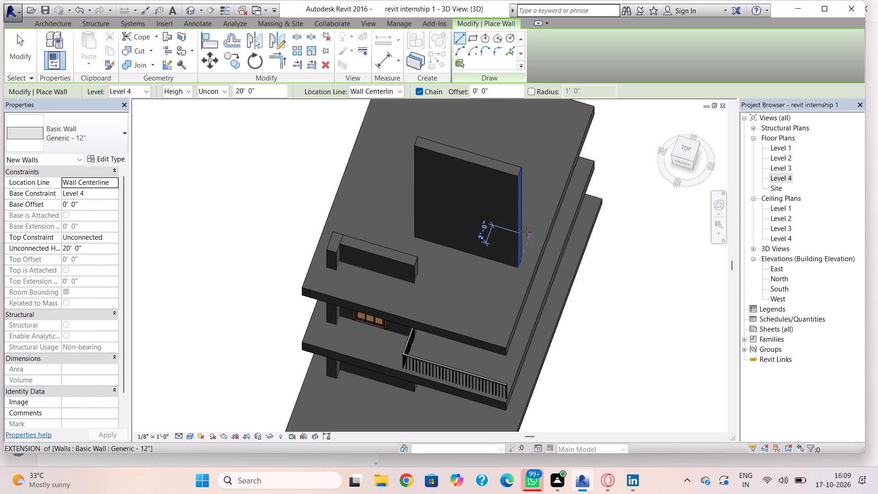
{"action": "left_click", "coordinate": [505, 199]}
{"action": "key", "text": "Escape"}
{"action": "key", "text": "Escape"}
{"action": "left_click", "coordinate": [514, 177]}
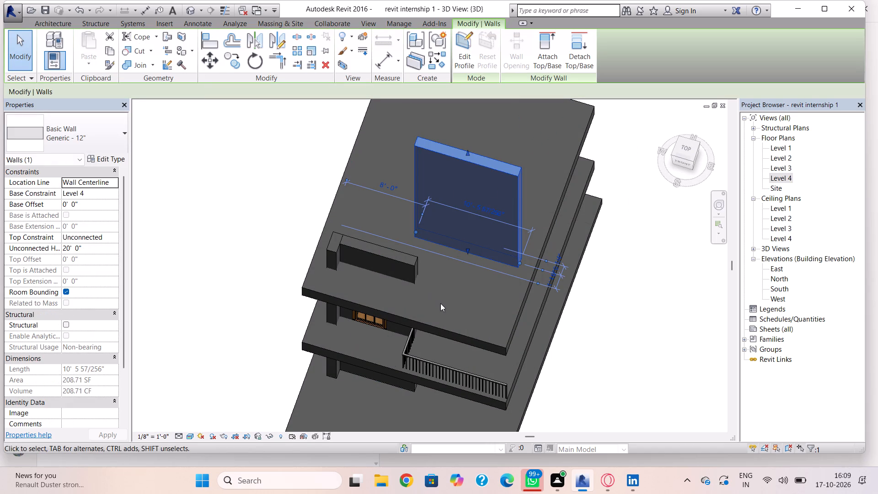
{"action": "right_click_drag", "start_coordinate": [440, 303], "coordinate": [479, 139]}
{"action": "key", "text": "Escape"}
{"action": "right_click_drag", "start_coordinate": [434, 311], "coordinate": [476, 149], "text": "shift"}
{"action": "left_click_drag", "start_coordinate": [468, 305], "coordinate": [460, 346]}
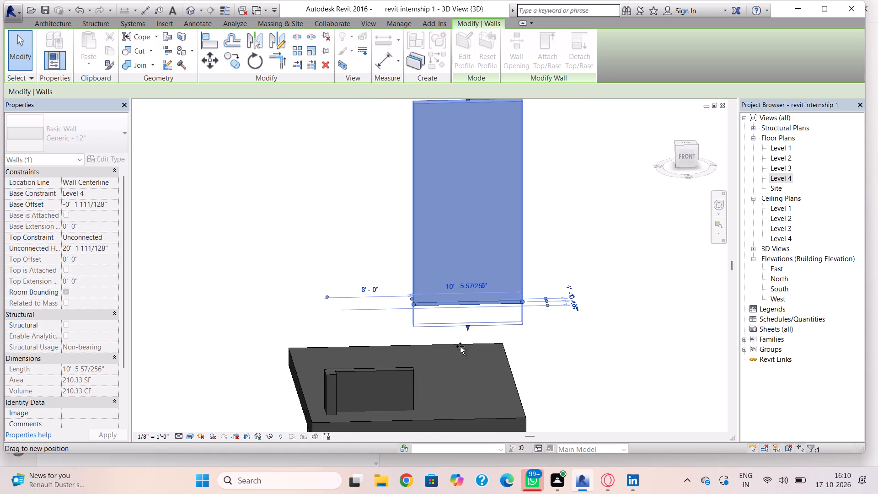
{"action": "left_click_drag", "start_coordinate": [460, 346], "coordinate": [458, 410]}
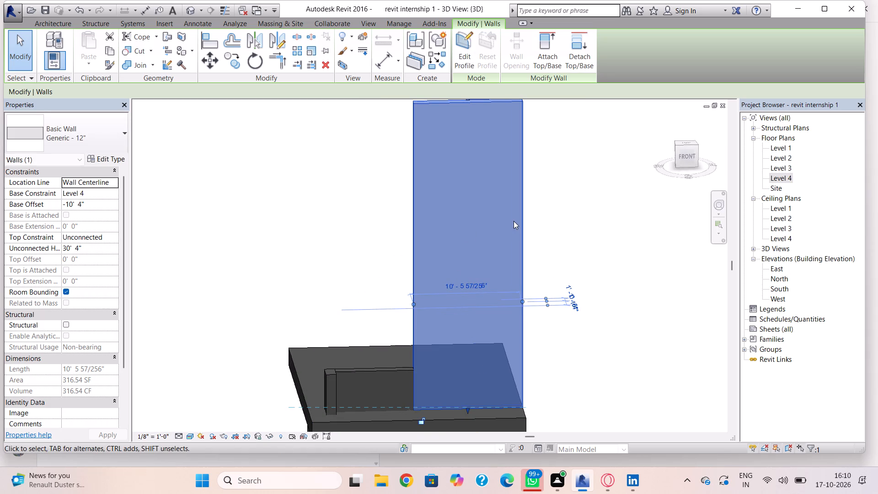
Lower the new wall's top to match the adjoining feature wall, about 3' 10 1/2" in unconnected height.
{"action": "middle_click_drag", "start_coordinate": [498, 269], "coordinate": [474, 333]}
{"action": "left_click_drag", "start_coordinate": [444, 159], "coordinate": [464, 333]}
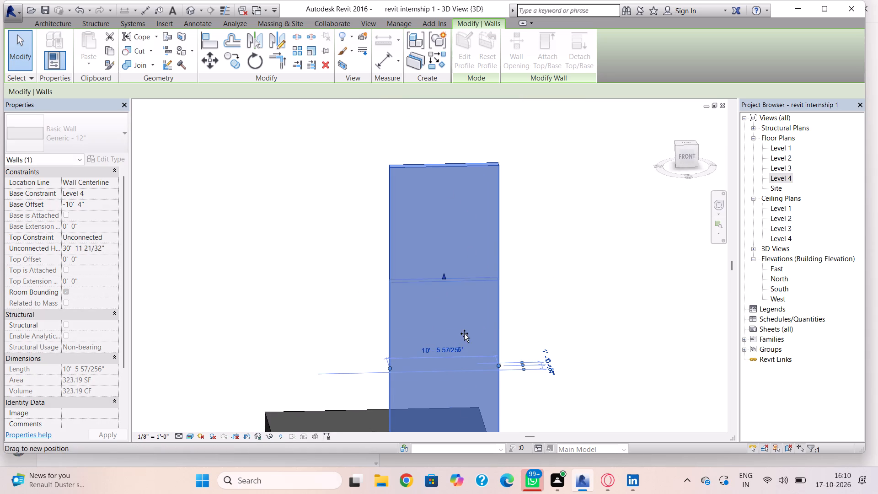
{"action": "left_click_drag", "start_coordinate": [464, 333], "coordinate": [460, 414]}
{"action": "middle_click_drag", "start_coordinate": [461, 407], "coordinate": [461, 170]}
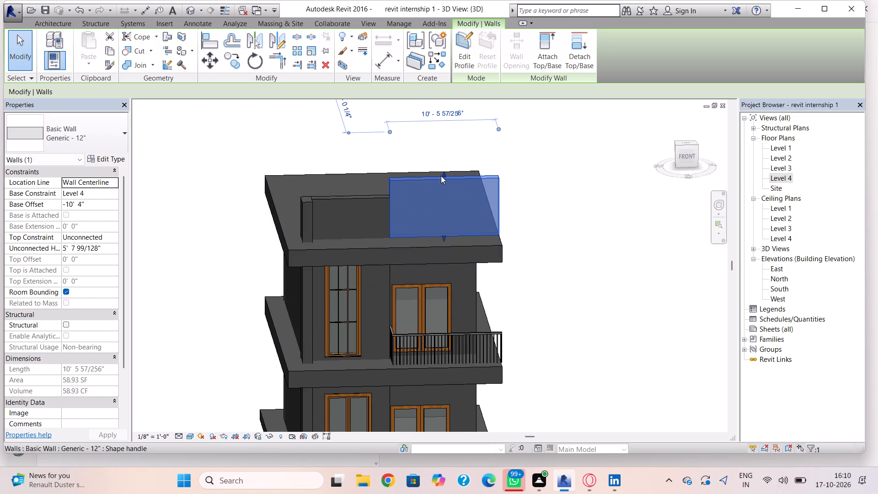
{"action": "left_click_drag", "start_coordinate": [442, 172], "coordinate": [442, 196]}
{"action": "key", "text": "Escape"}
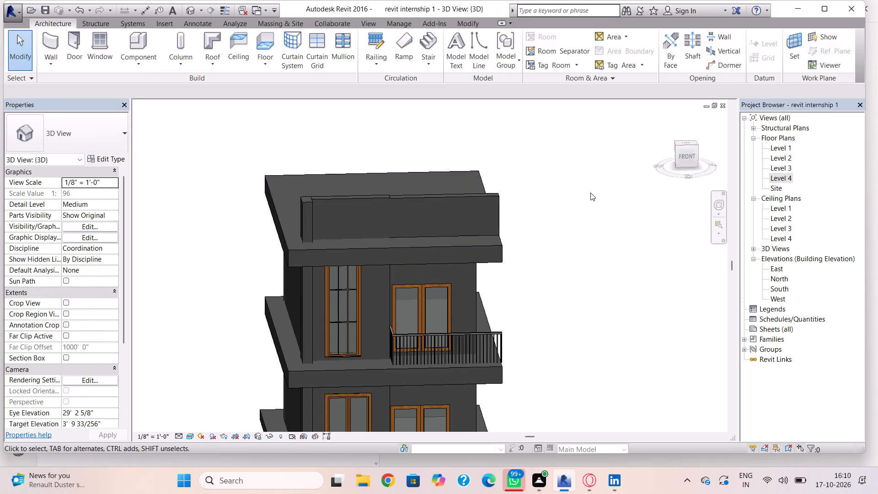
Nudge the new rooftop wall slightly toward the rear of the roof beside the feature wall.
{"action": "right_click_drag", "start_coordinate": [590, 193], "coordinate": [562, 190], "text": "shift"}
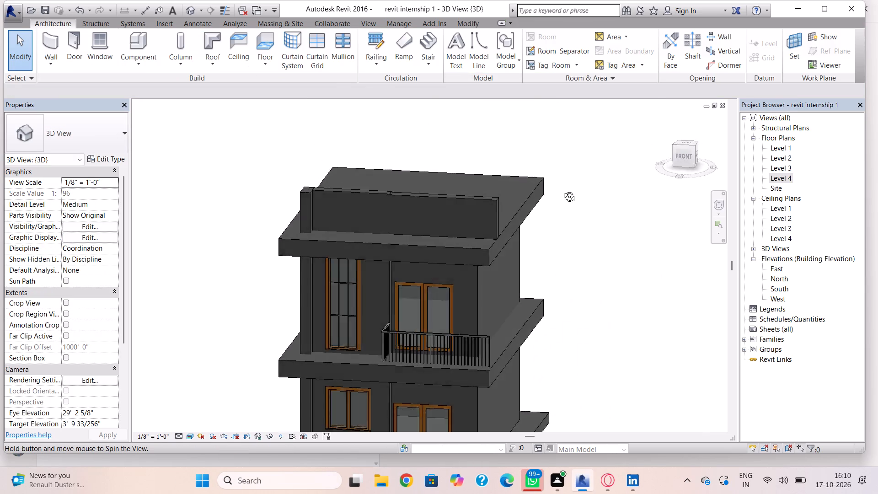
{"action": "right_click_drag", "start_coordinate": [562, 190], "coordinate": [577, 151], "text": "shift"}
{"action": "right_click_drag", "start_coordinate": [506, 202], "coordinate": [411, 317], "text": "shift"}
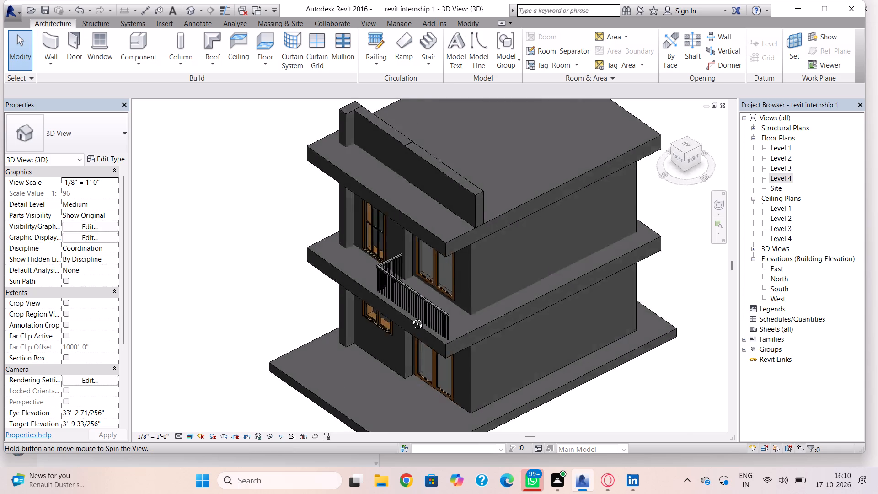
{"action": "right_click_drag", "start_coordinate": [411, 317], "coordinate": [368, 338], "text": "shift"}
{"action": "right_click_drag", "start_coordinate": [488, 155], "coordinate": [453, 252]}
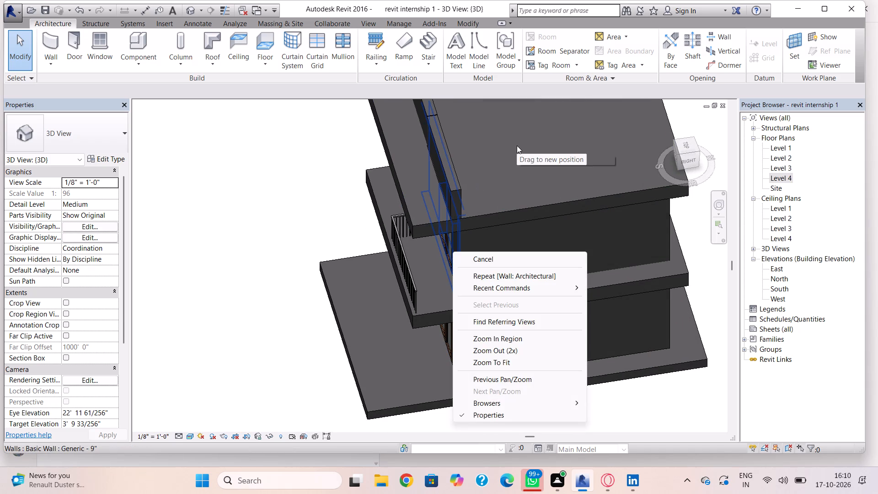
{"action": "key", "text": "Escape"}
{"action": "right_click_drag", "start_coordinate": [518, 143], "coordinate": [477, 203], "text": "shift"}
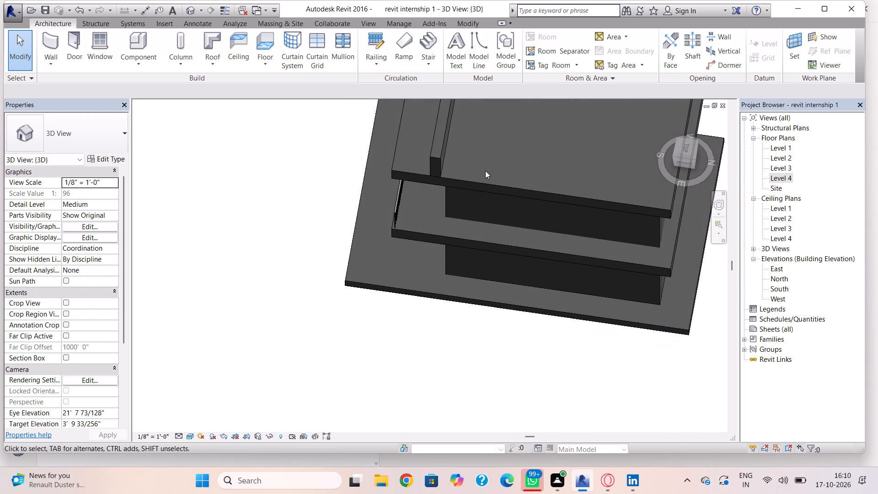
{"action": "middle_click_drag", "start_coordinate": [413, 310], "coordinate": [349, 421]}
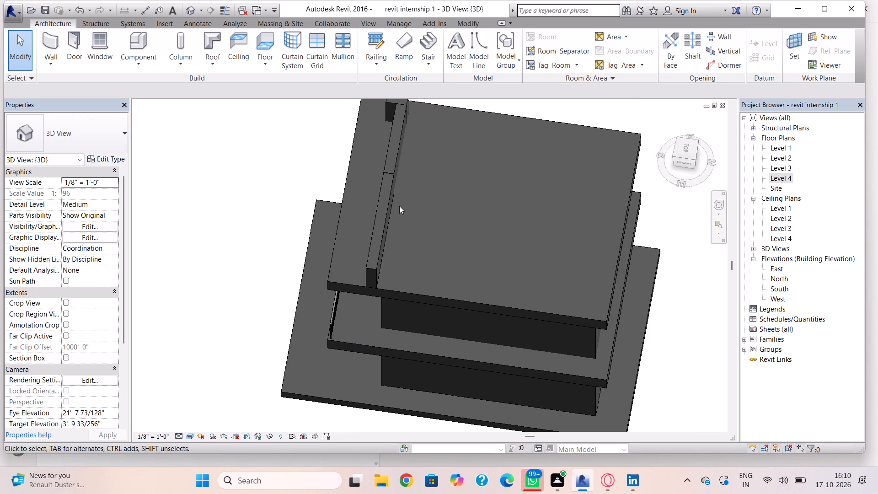
{"action": "left_click", "coordinate": [388, 193]}
{"action": "key", "text": "Right"}
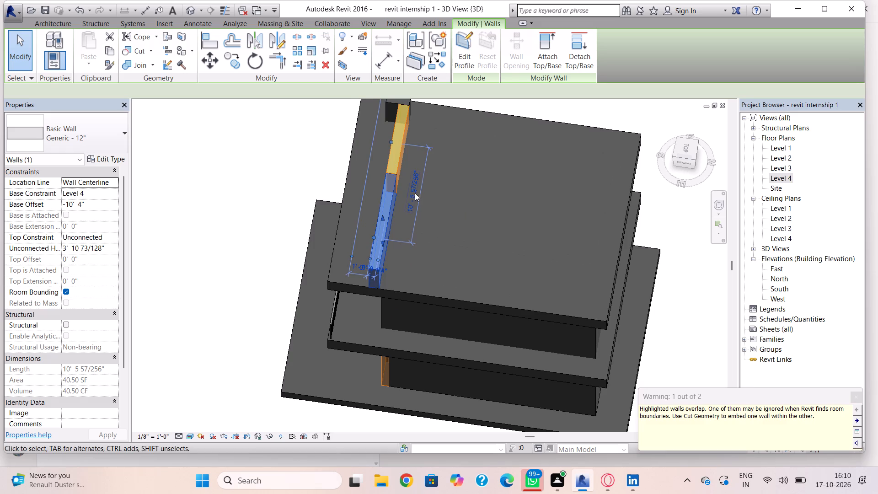
{"action": "scroll", "coordinate": [412, 193], "scroll_direction": "up", "scroll_amount": 1}
{"action": "key", "text": "Escape"}
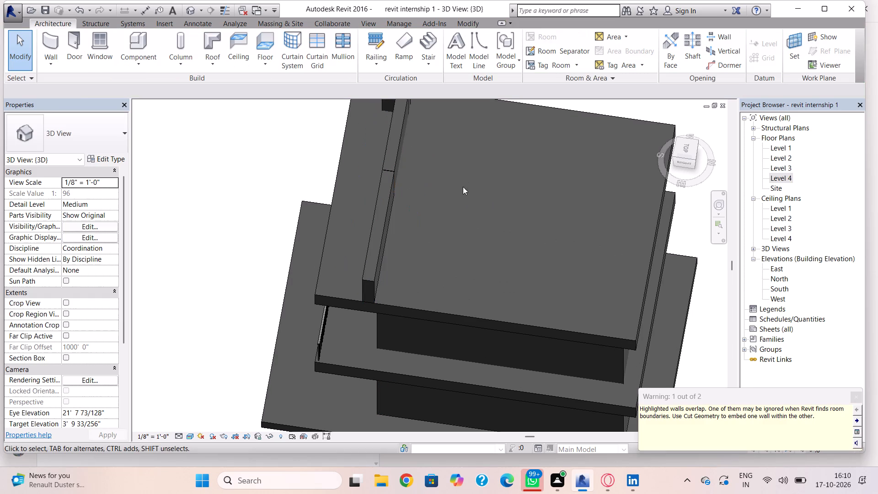
Examine the rooftop wall and the whole building from the front and at an angle.
{"action": "right_click_drag", "start_coordinate": [421, 202], "coordinate": [508, 160], "text": "shift"}
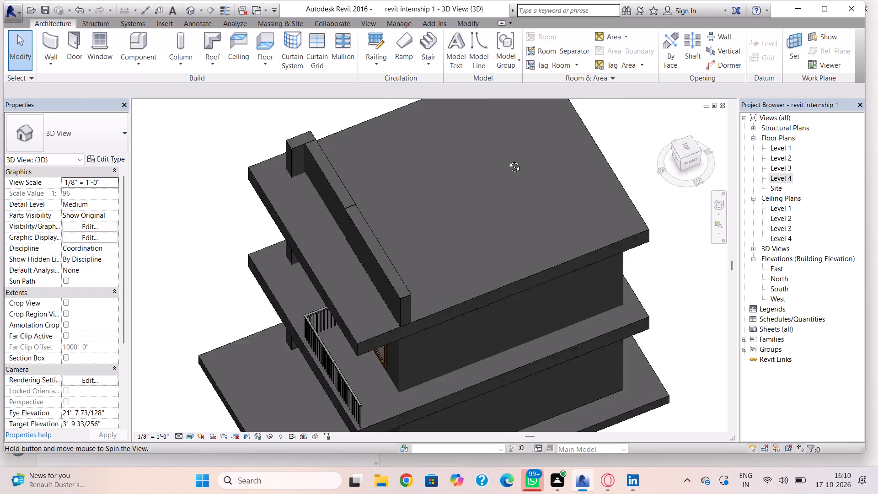
{"action": "right_click_drag", "start_coordinate": [508, 160], "coordinate": [578, 83], "text": "shift"}
{"action": "right_click_drag", "start_coordinate": [498, 229], "coordinate": [529, 164], "text": "shift"}
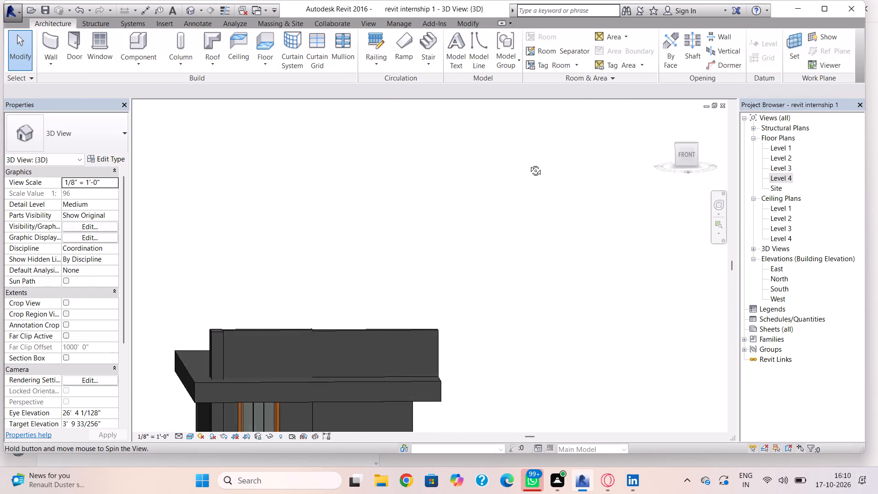
{"action": "right_click_drag", "start_coordinate": [529, 164], "coordinate": [509, 200], "text": "shift"}
{"action": "right_click_drag", "start_coordinate": [472, 312], "coordinate": [482, 294], "text": "shift"}
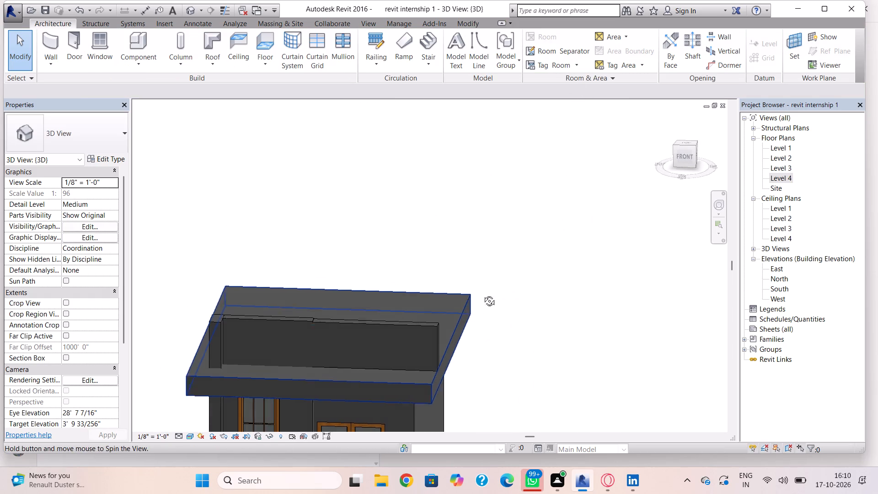
{"action": "right_click_drag", "start_coordinate": [482, 294], "coordinate": [503, 268], "text": "shift"}
{"action": "left_click", "coordinate": [685, 159]}
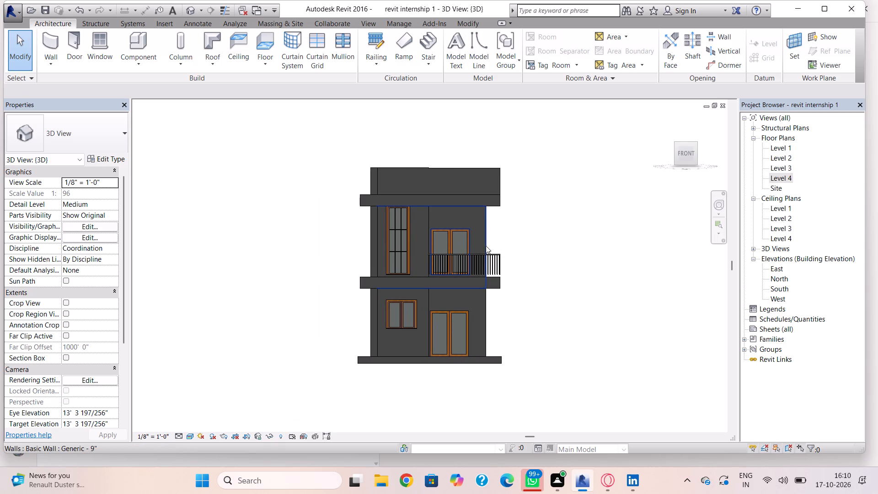
{"action": "right_click_drag", "start_coordinate": [512, 273], "coordinate": [478, 312], "text": "shift"}
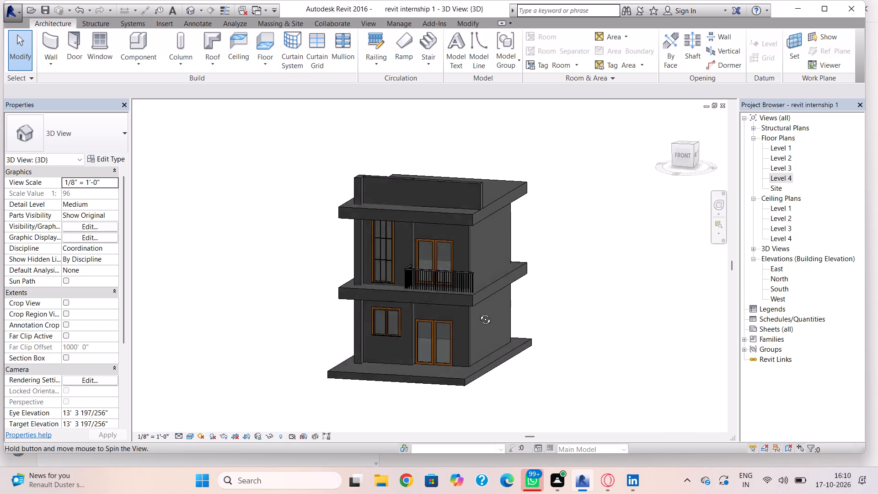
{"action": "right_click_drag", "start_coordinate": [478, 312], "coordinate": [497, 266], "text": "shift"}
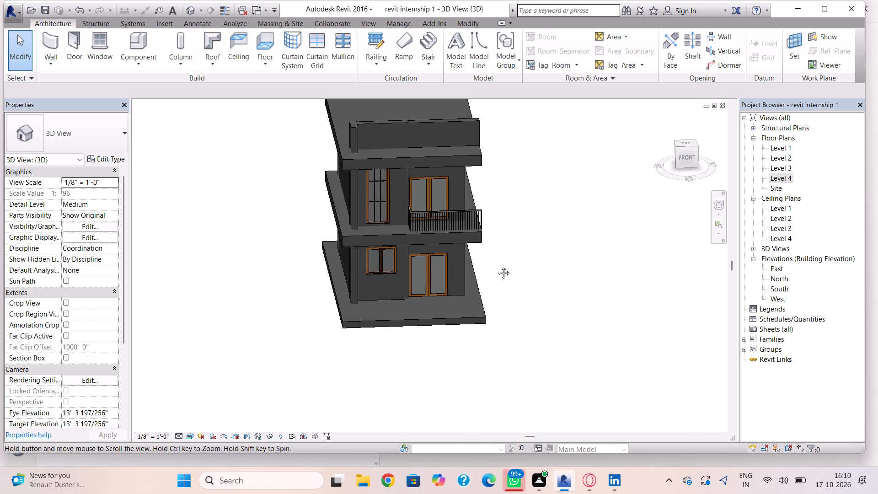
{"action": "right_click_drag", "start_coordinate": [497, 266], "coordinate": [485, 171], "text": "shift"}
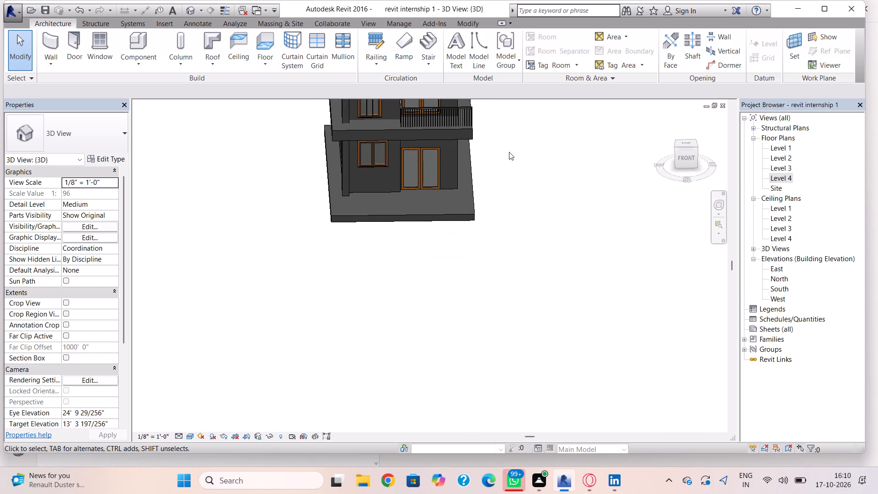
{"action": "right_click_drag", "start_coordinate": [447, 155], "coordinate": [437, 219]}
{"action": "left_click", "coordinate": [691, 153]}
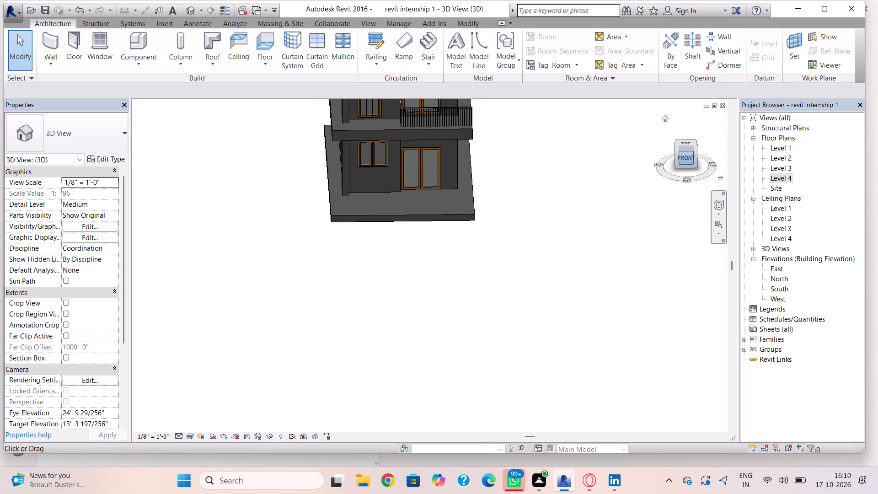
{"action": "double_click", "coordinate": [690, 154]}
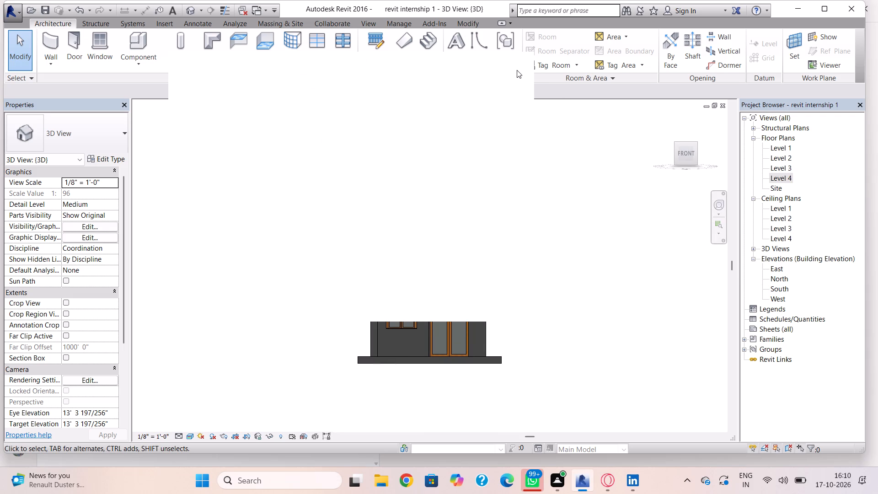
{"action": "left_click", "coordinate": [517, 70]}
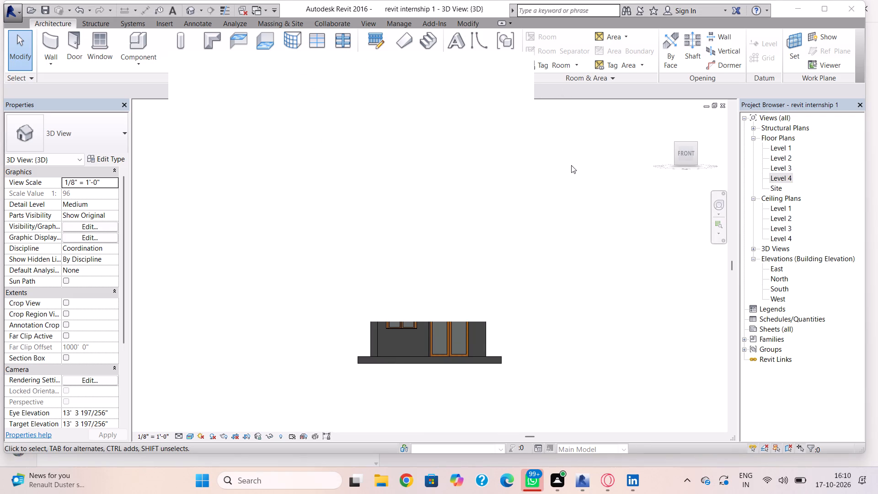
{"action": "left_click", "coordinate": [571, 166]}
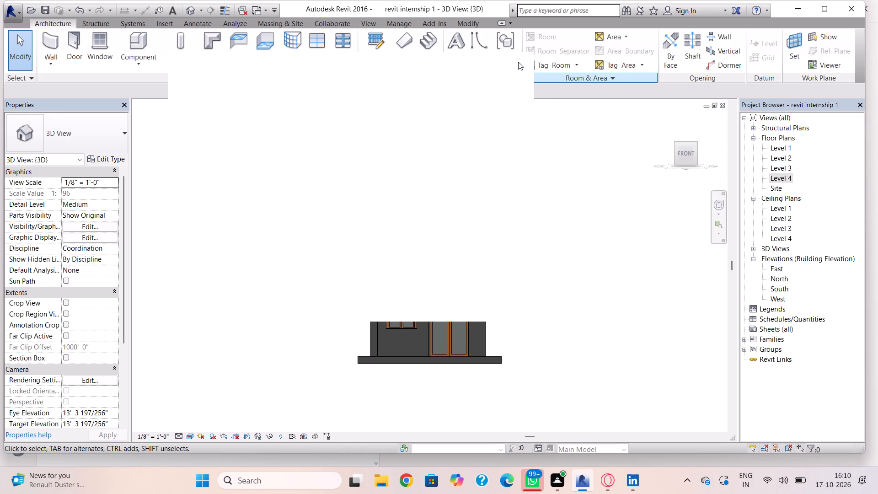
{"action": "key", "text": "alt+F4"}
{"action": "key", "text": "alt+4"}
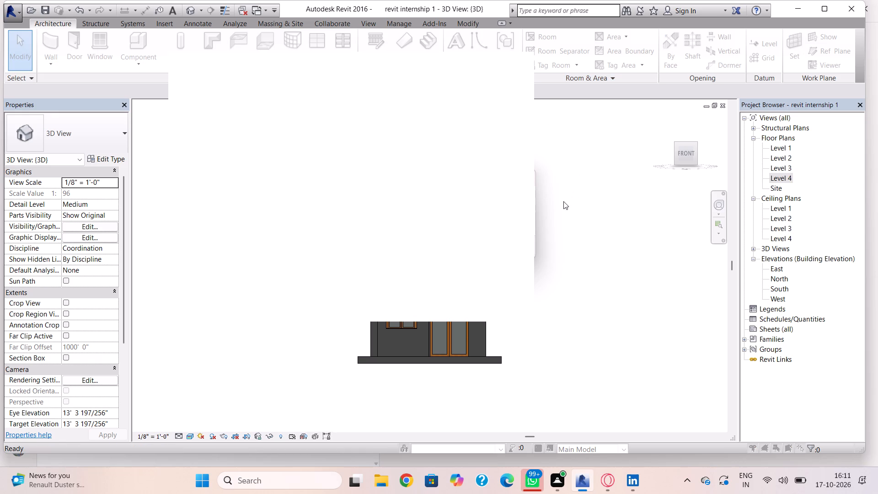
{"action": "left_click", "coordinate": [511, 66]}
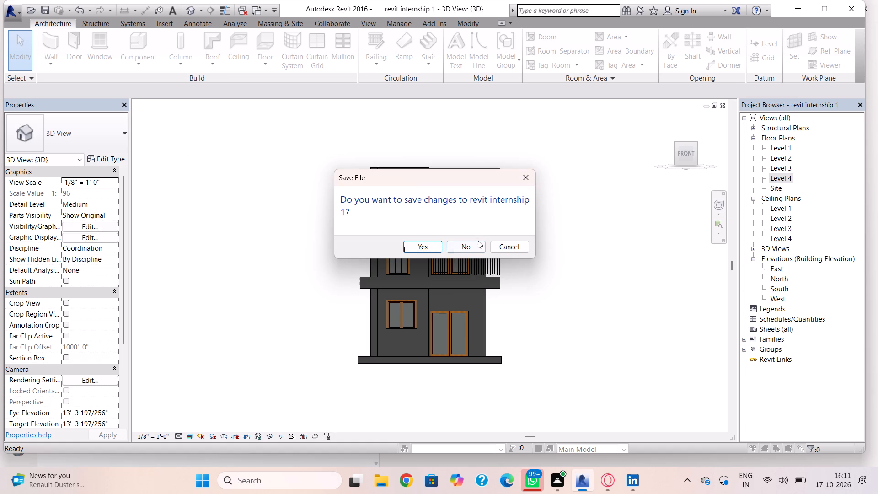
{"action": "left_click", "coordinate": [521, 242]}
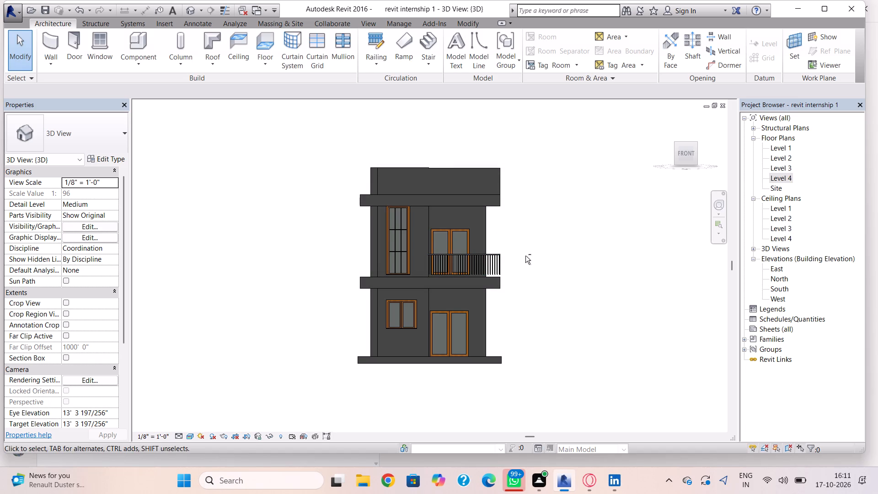
In the Level 2 plan, edit the balcony railing's path and shorten its front segment to 8' 4 1/2", in line with the outer wall face.
{"action": "right_click_drag", "start_coordinate": [525, 255], "coordinate": [528, 266], "text": "shift"}
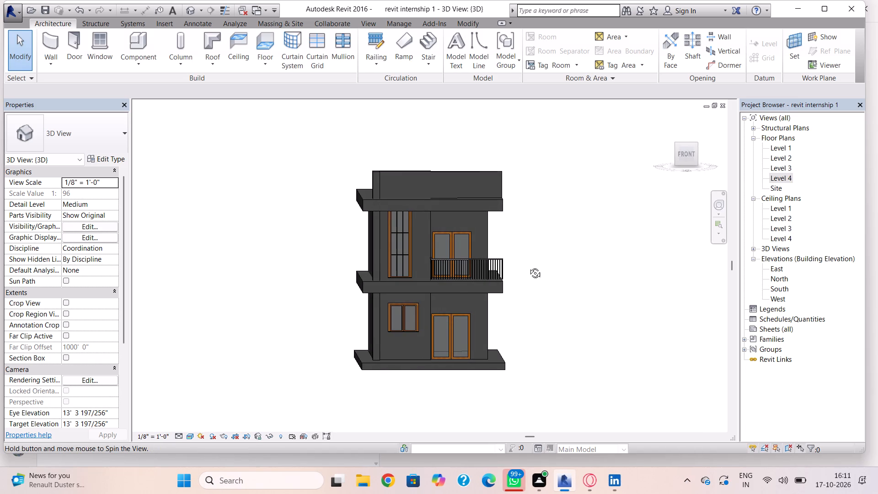
{"action": "right_click_drag", "start_coordinate": [528, 266], "coordinate": [523, 260], "text": "shift"}
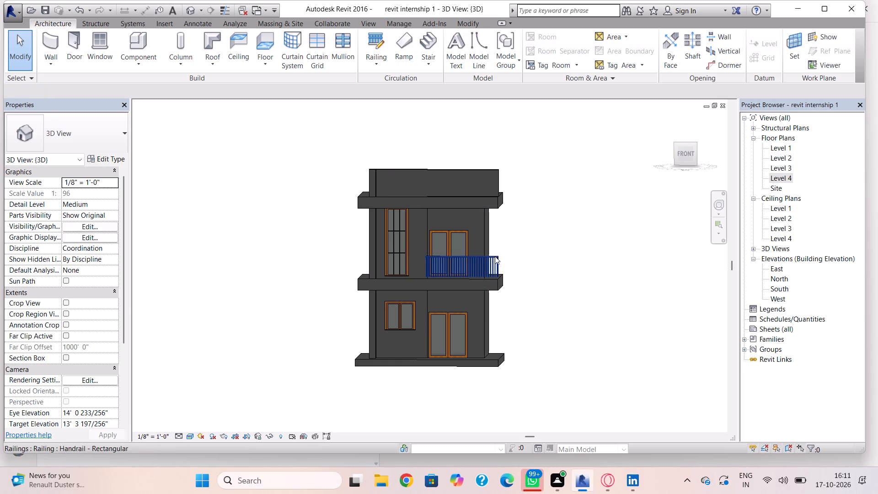
{"action": "left_click", "coordinate": [495, 257]}
{"action": "right_click_drag", "start_coordinate": [520, 263], "coordinate": [516, 469], "text": "shift"}
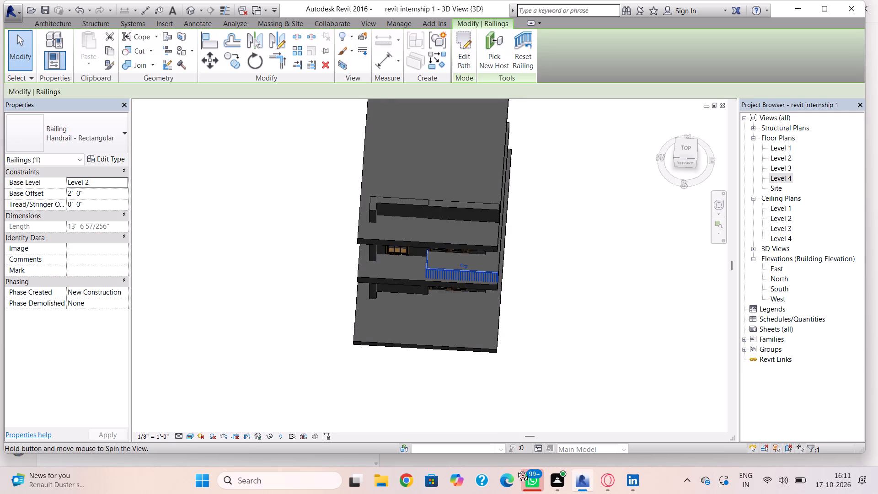
{"action": "right_click_drag", "start_coordinate": [516, 469], "coordinate": [516, 471], "text": "shift"}
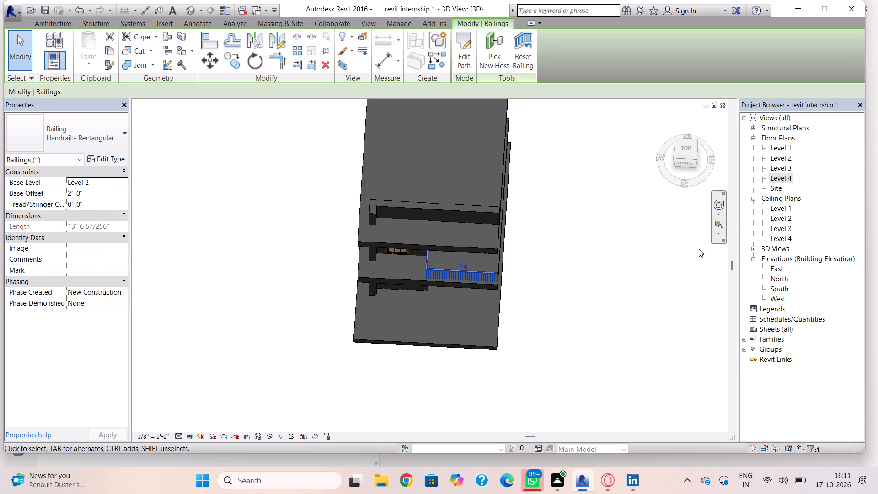
{"action": "double_click", "coordinate": [779, 159]}
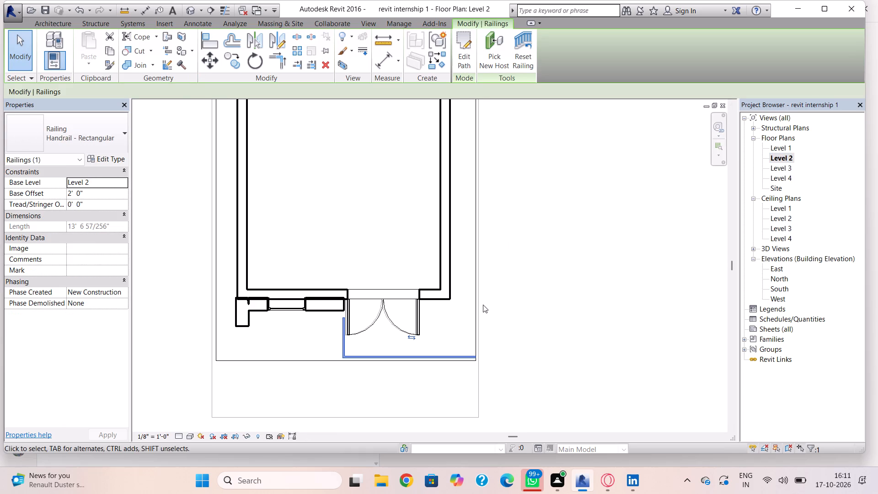
{"action": "scroll", "coordinate": [480, 309], "scroll_direction": "up", "scroll_amount": 1}
{"action": "double_click", "coordinate": [462, 357]}
{"action": "double_click", "coordinate": [466, 363]}
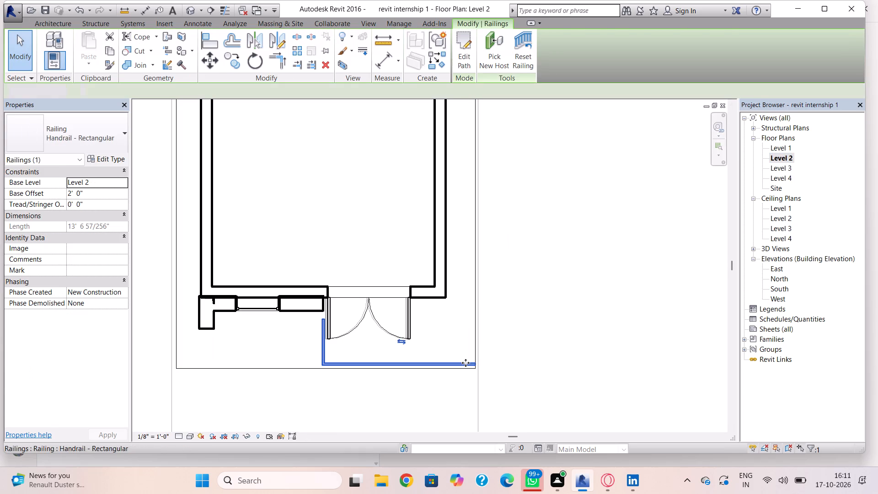
{"action": "left_click", "coordinate": [469, 366]}
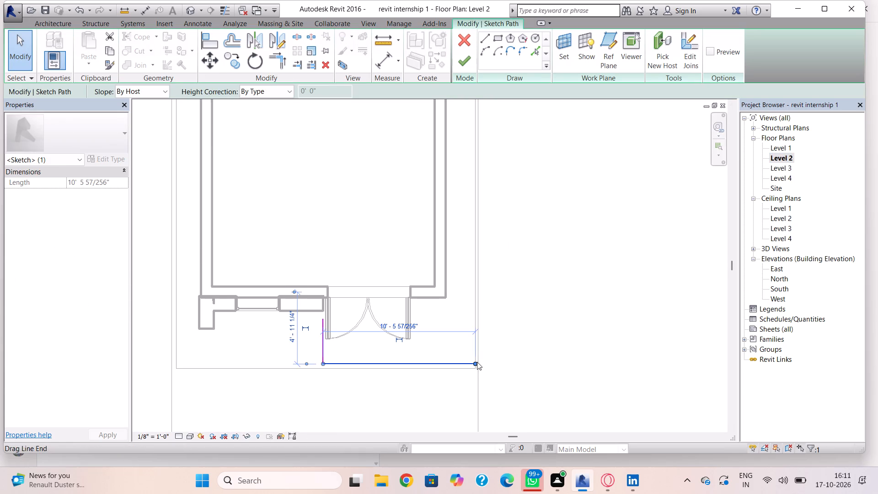
{"action": "left_click_drag", "start_coordinate": [477, 361], "coordinate": [450, 360]}
Add a side return from the front segment's end back to just short of the wall, and finish the railing path at 15' 5 1/2" total.
{"action": "left_click", "coordinate": [485, 33]}
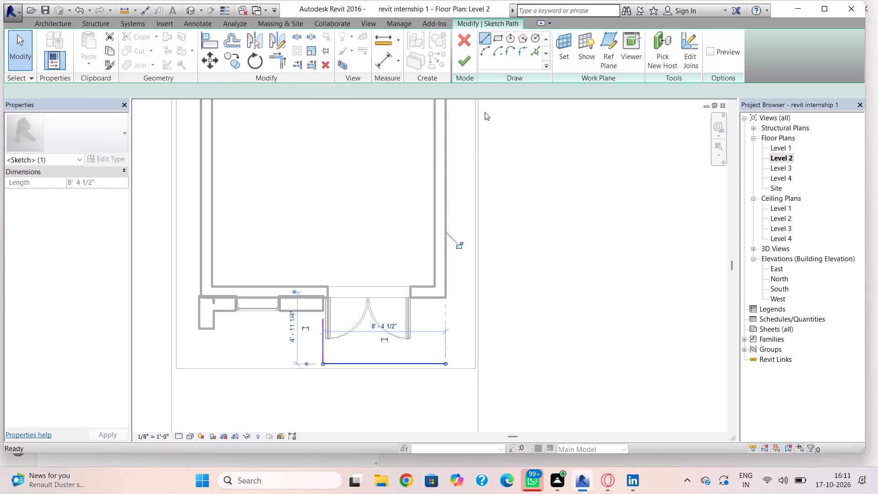
{"action": "left_click", "coordinate": [447, 363]}
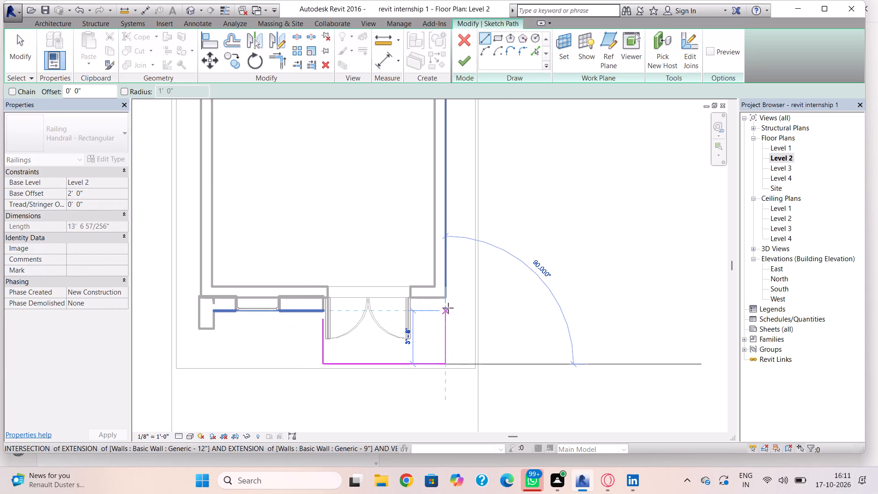
{"action": "left_click", "coordinate": [448, 304]}
{"action": "key", "text": "Escape"}
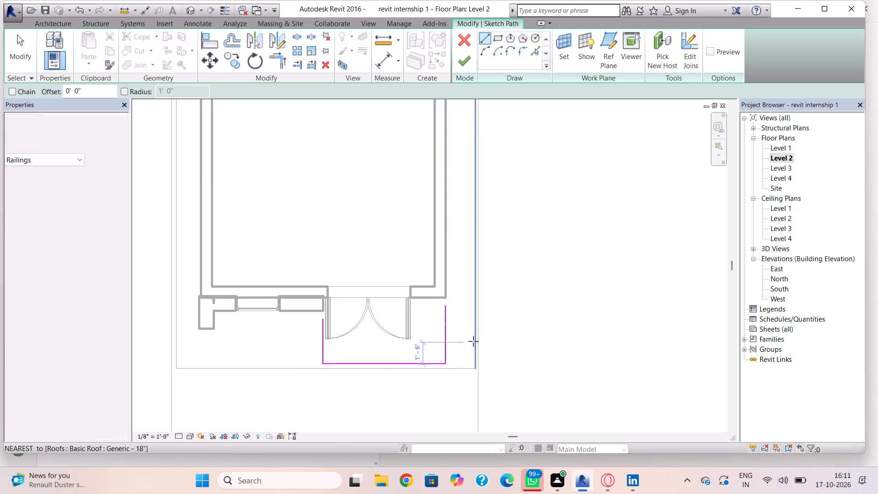
{"action": "left_click", "coordinate": [476, 58]}
{"action": "left_click", "coordinate": [466, 66]}
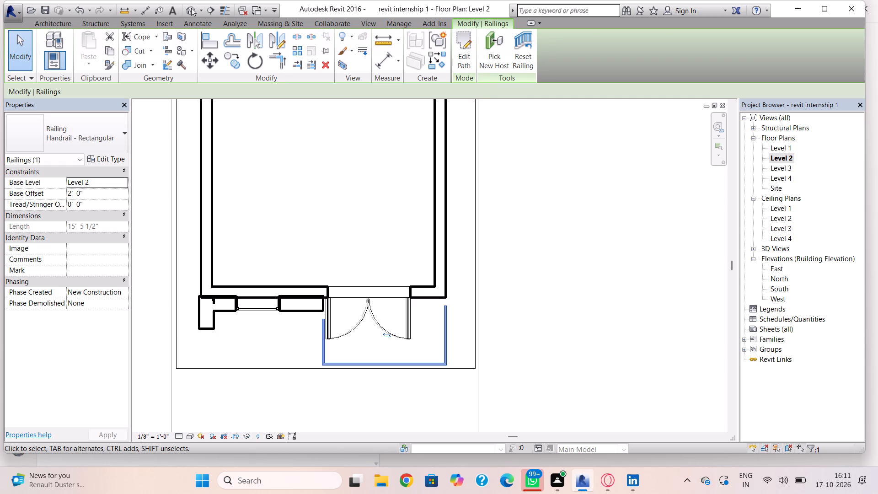
Return to the 3D view and examine the reworked balcony railing from the front.
{"action": "left_click", "coordinate": [191, 7]}
{"action": "right_click_drag", "start_coordinate": [464, 258], "coordinate": [428, 0], "text": "shift"}
{"action": "right_click_drag", "start_coordinate": [471, 199], "coordinate": [518, 258], "text": "shift"}
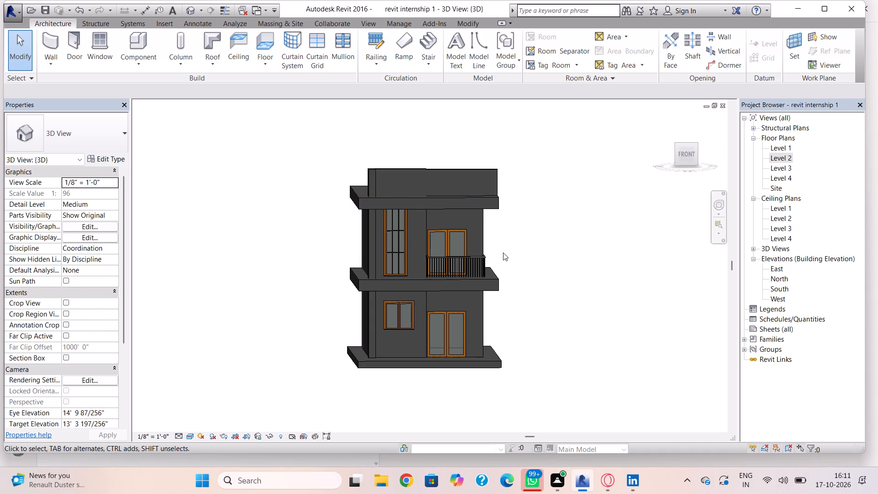
{"action": "right_click_drag", "start_coordinate": [503, 252], "coordinate": [499, 211], "text": "shift"}
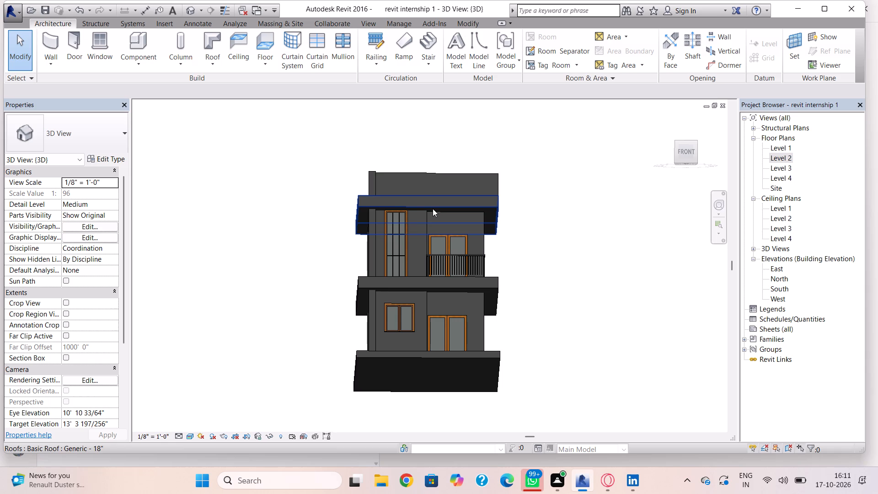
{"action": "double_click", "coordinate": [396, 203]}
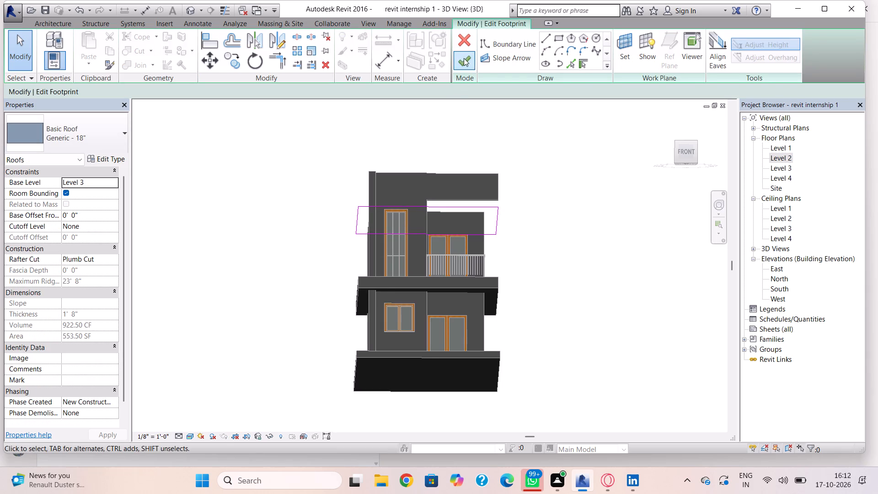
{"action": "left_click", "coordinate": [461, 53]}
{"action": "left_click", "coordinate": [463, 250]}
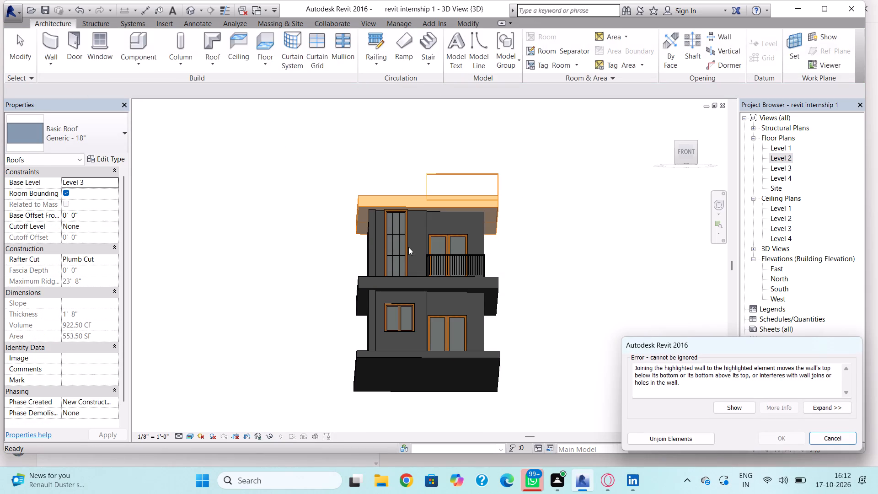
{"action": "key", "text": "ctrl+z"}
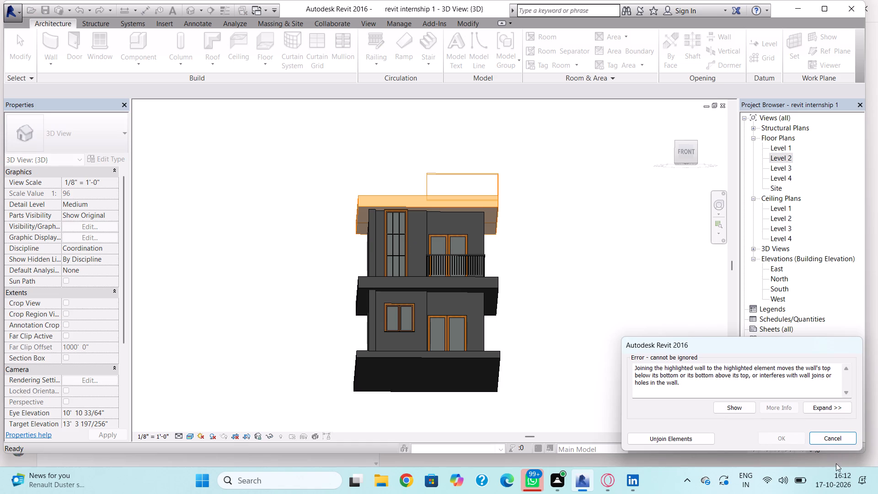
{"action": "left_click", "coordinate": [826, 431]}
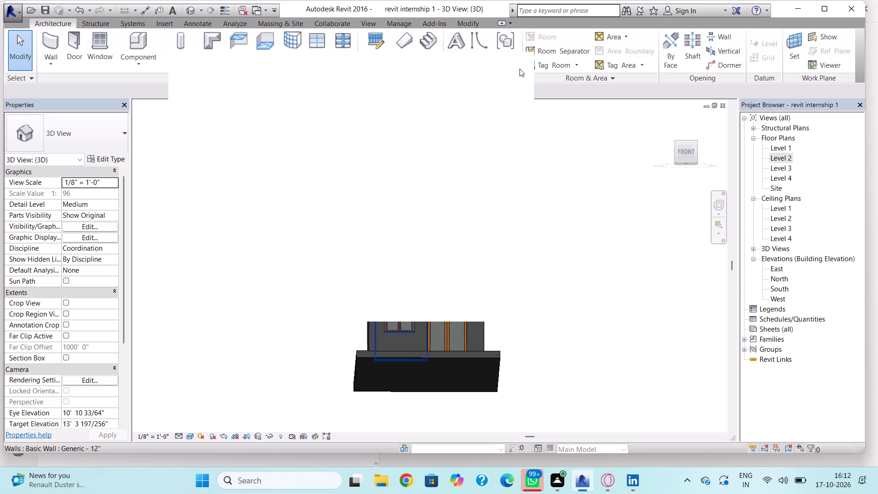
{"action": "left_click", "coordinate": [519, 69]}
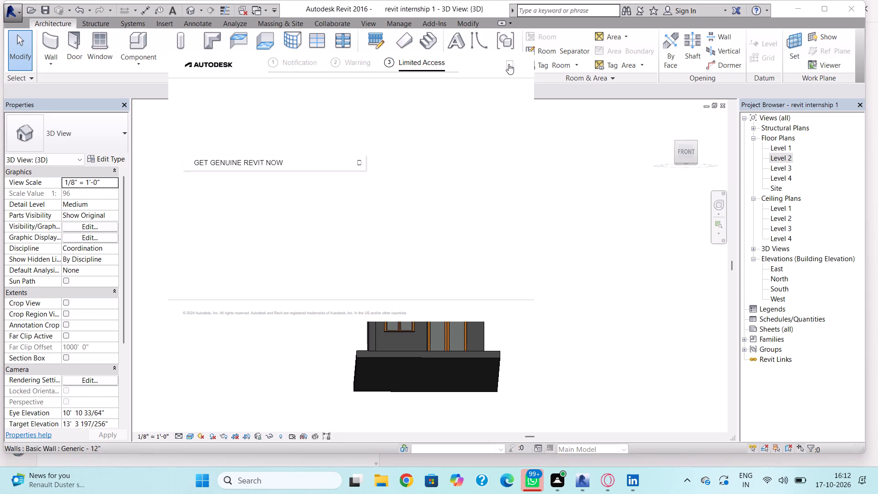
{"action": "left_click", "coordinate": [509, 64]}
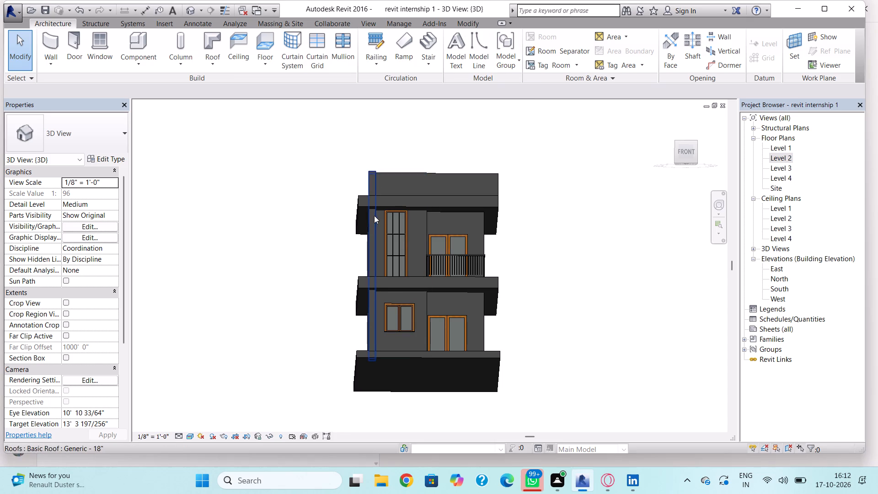
Nudge the front pier wall and extend its outer end forward from the facade to a wall length of 4' 0".
{"action": "left_click", "coordinate": [372, 226]}
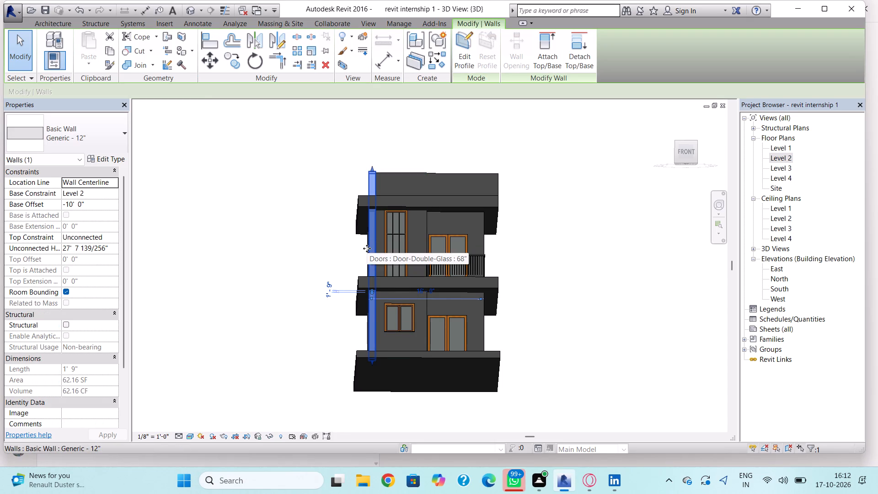
{"action": "key", "text": "Down"}
{"action": "key", "text": "Down"}
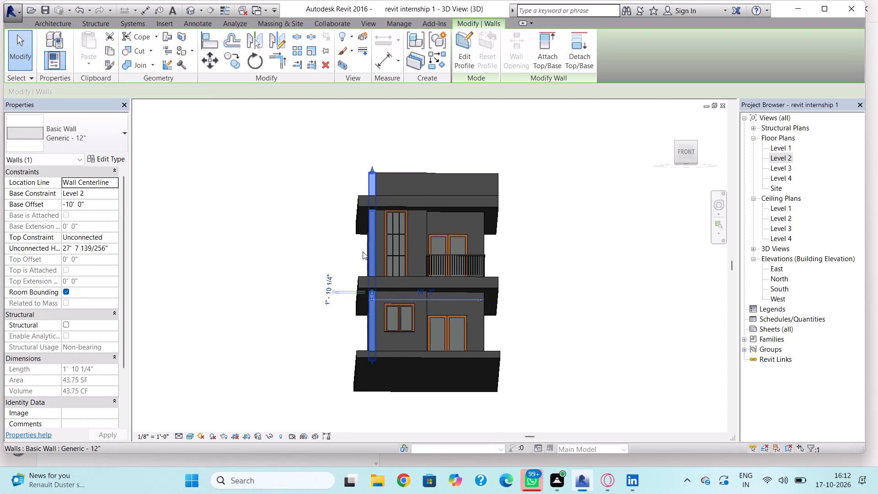
{"action": "right_click_drag", "start_coordinate": [362, 252], "coordinate": [522, 370], "text": "shift"}
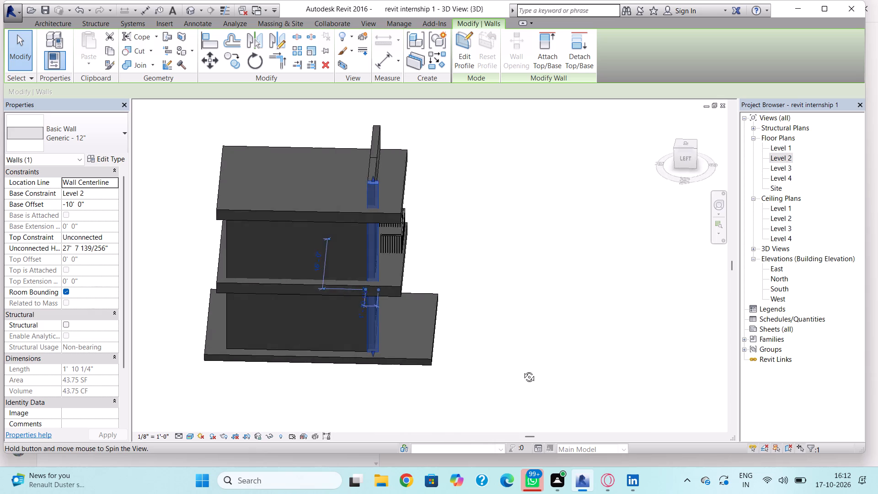
{"action": "right_click_drag", "start_coordinate": [522, 370], "coordinate": [488, 338], "text": "shift"}
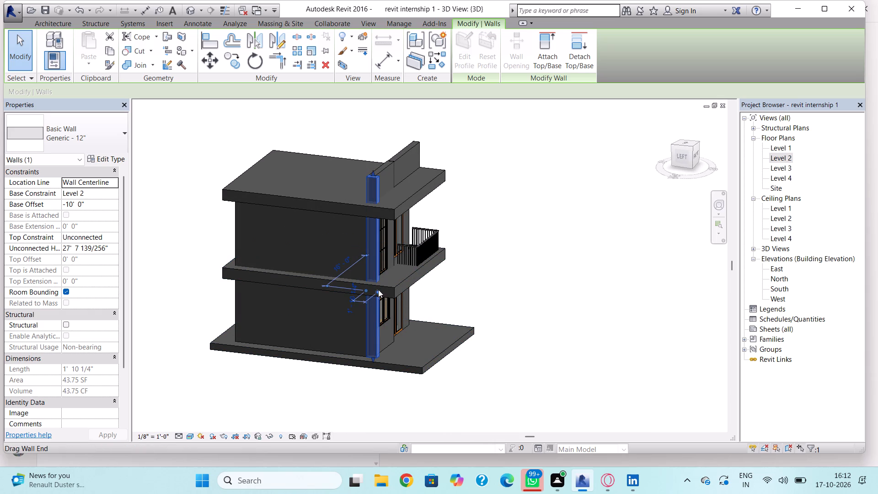
{"action": "left_click_drag", "start_coordinate": [378, 290], "coordinate": [390, 295]}
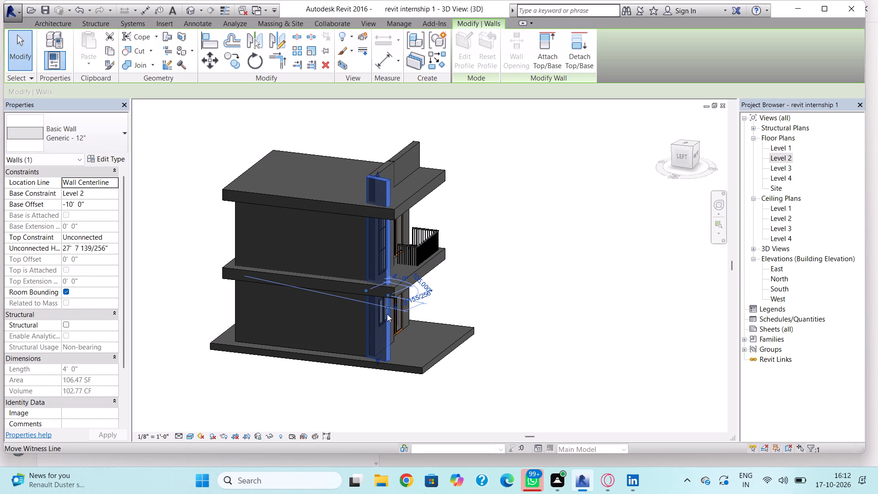
{"action": "key", "text": "Escape"}
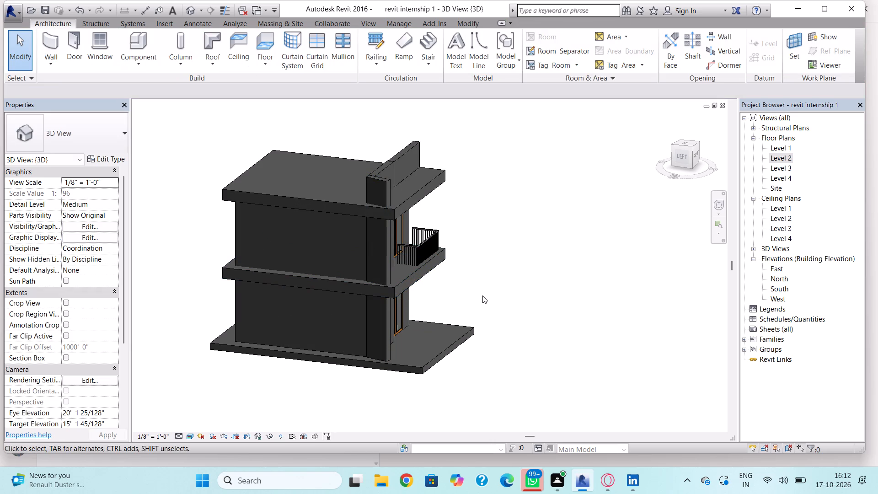
{"action": "right_click_drag", "start_coordinate": [484, 301], "coordinate": [372, 351], "text": "shift"}
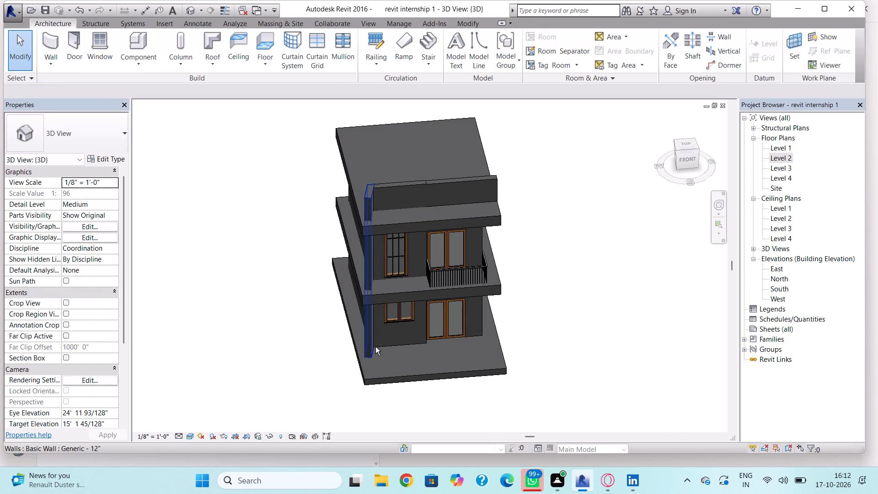
Undo the last forward extension of the front pier wall.
{"action": "key", "text": "ctrl+z"}
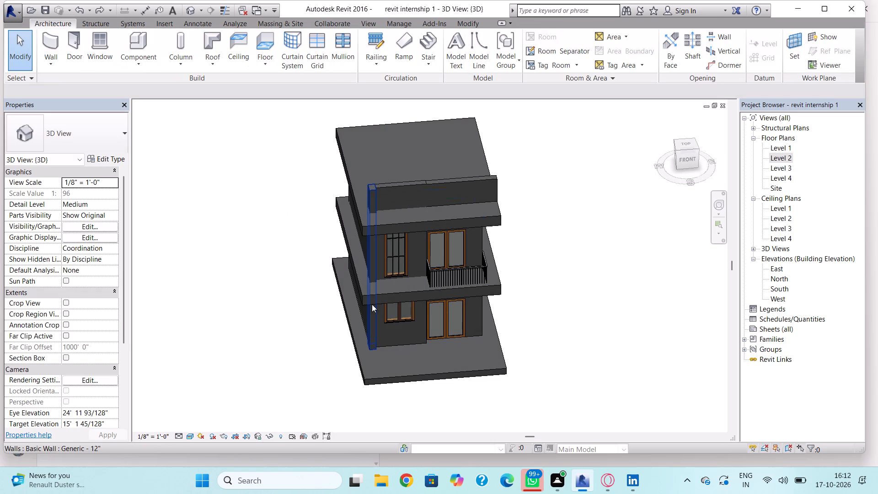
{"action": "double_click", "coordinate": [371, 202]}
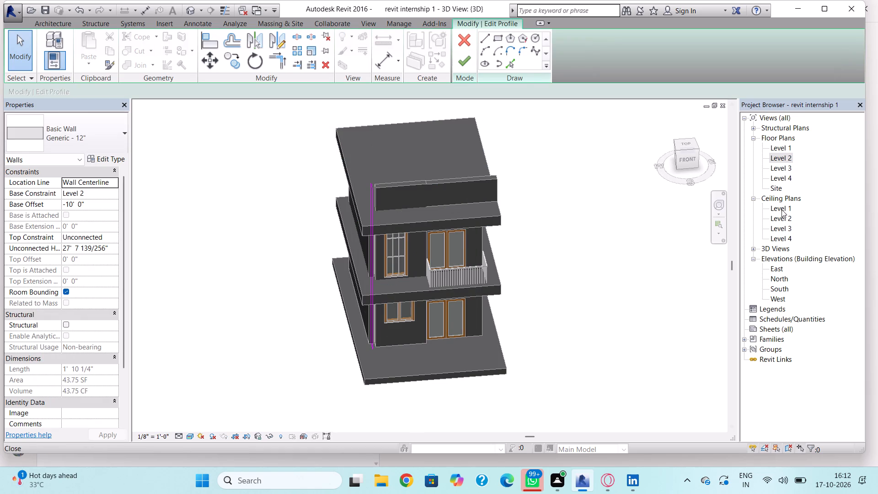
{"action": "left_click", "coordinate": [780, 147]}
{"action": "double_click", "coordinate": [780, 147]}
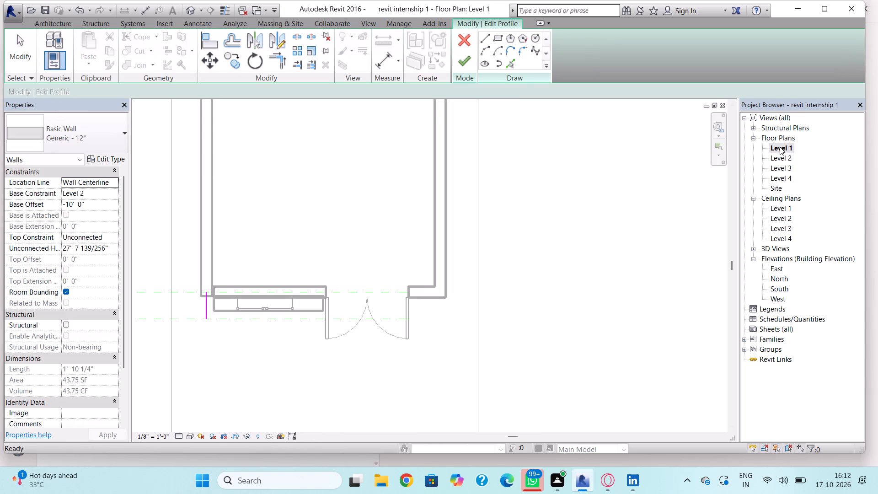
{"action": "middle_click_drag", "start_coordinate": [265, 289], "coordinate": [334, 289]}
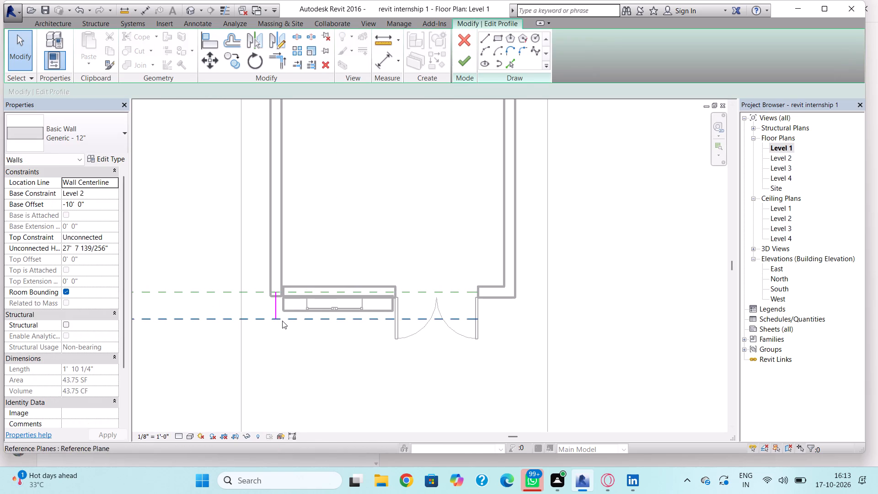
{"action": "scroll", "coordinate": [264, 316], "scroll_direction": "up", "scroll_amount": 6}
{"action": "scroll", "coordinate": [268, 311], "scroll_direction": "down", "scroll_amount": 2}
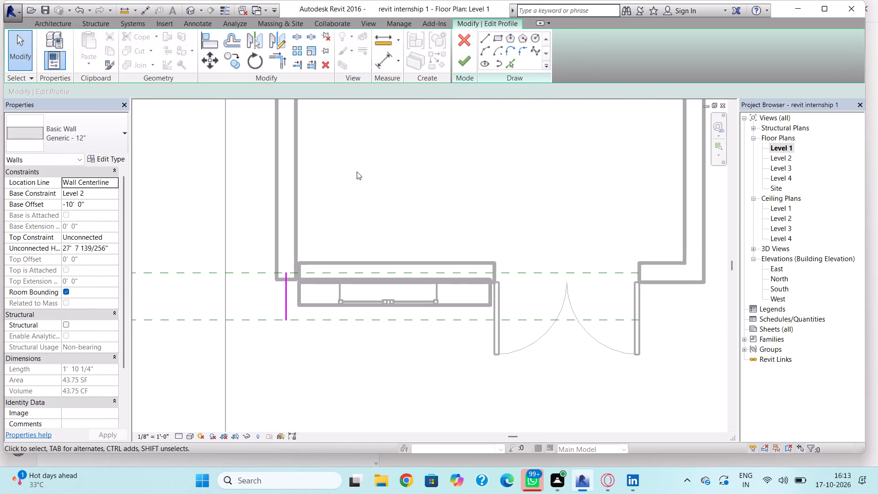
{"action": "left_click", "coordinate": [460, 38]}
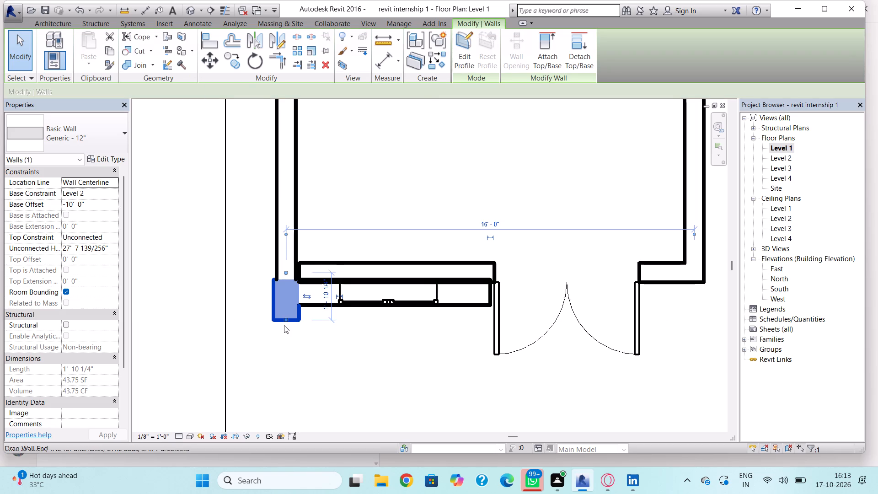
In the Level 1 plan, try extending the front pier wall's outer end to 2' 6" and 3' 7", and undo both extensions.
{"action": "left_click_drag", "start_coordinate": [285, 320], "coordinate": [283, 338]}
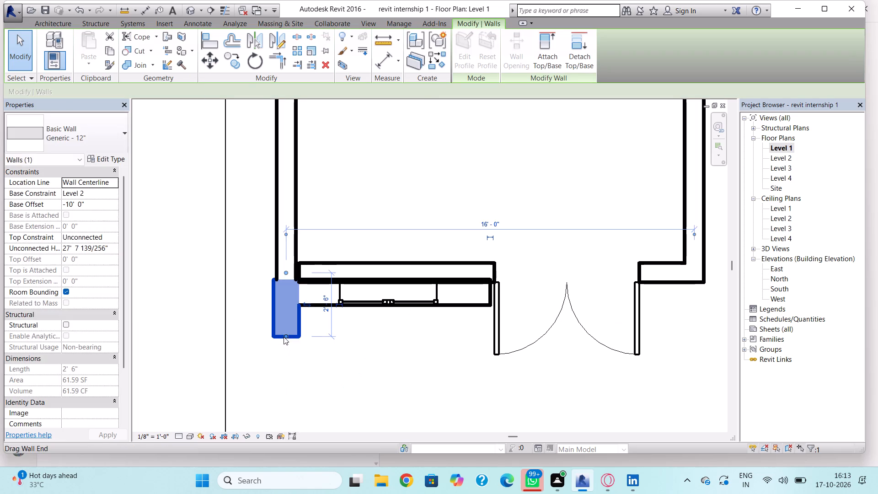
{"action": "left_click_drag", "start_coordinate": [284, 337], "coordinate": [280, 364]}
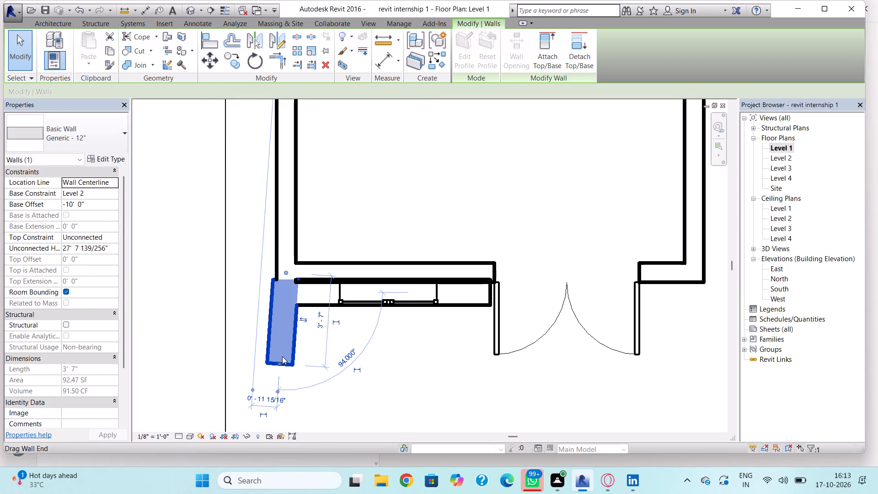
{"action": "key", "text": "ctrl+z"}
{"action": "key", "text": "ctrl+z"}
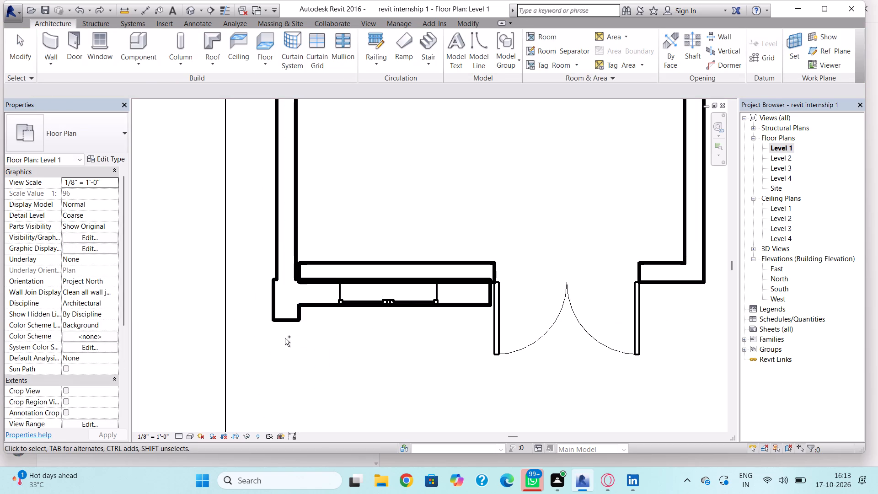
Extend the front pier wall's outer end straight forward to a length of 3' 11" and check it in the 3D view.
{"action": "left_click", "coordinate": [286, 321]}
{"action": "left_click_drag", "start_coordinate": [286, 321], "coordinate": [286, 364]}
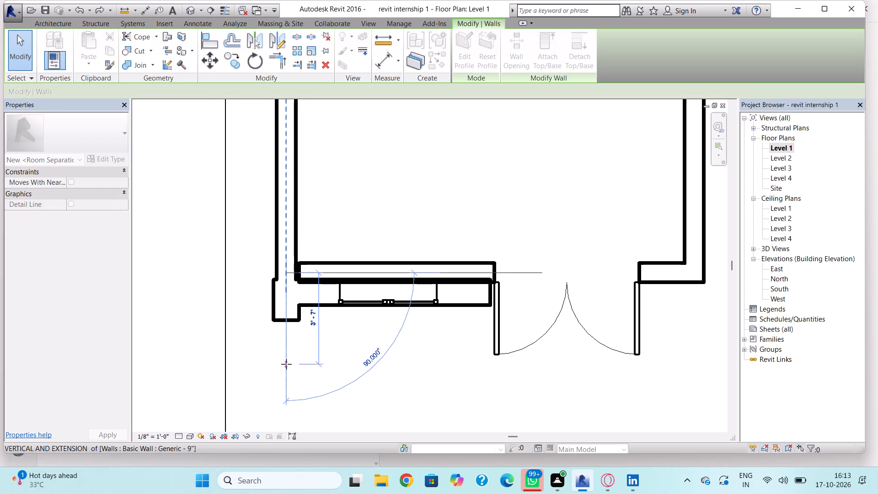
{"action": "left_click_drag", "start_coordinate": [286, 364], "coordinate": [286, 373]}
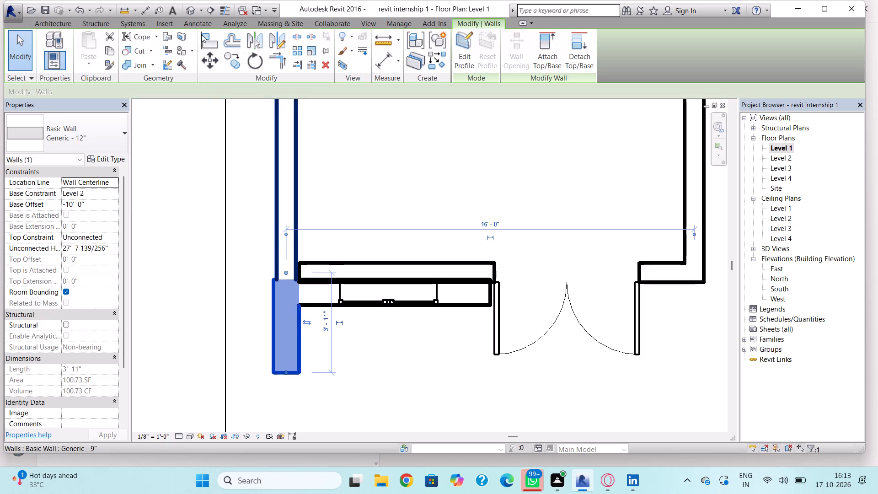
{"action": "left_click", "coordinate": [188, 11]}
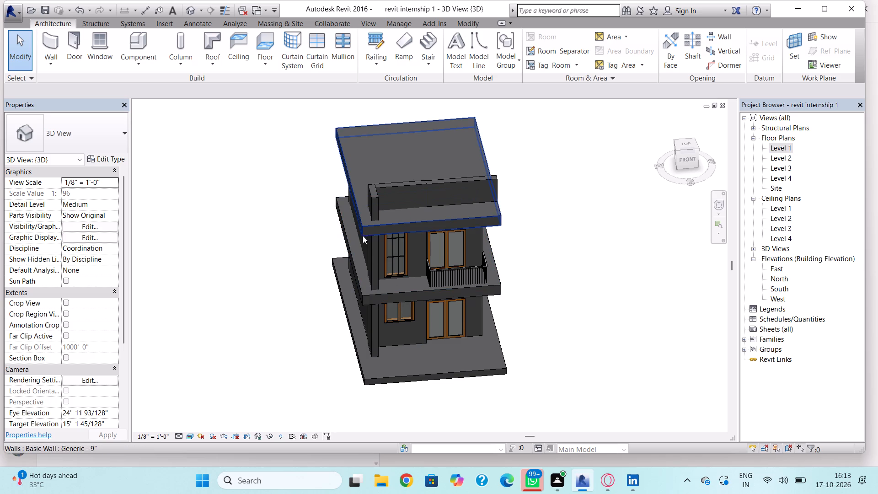
In the Level 2 plan, extend the front pier wall straight forward to the roof's front edge, about 5' 3" long.
{"action": "double_click", "coordinate": [779, 153]}
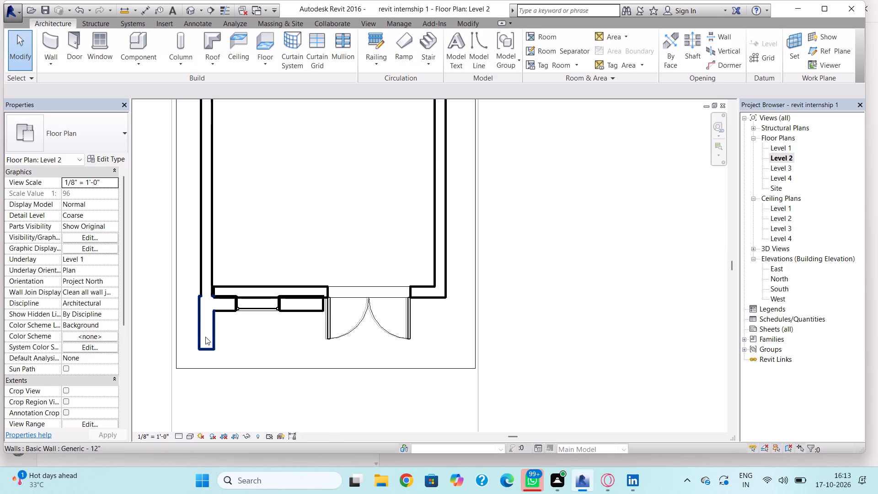
{"action": "middle_click_drag", "start_coordinate": [204, 340], "coordinate": [252, 308]}
{"action": "left_click", "coordinate": [253, 311]}
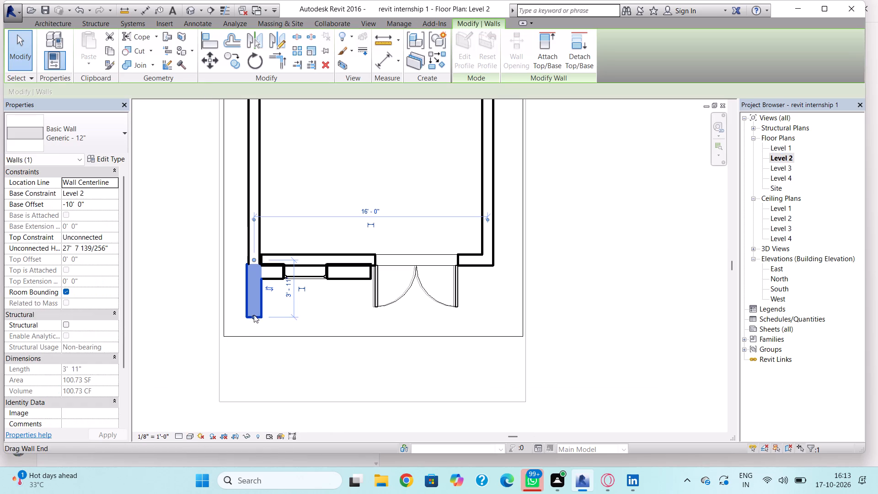
{"action": "left_click_drag", "start_coordinate": [254, 314], "coordinate": [253, 334]}
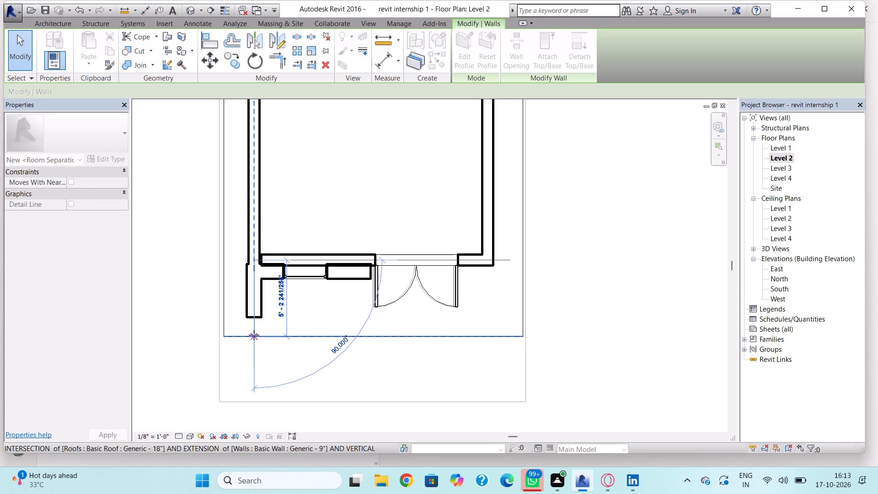
{"action": "key", "text": "Escape"}
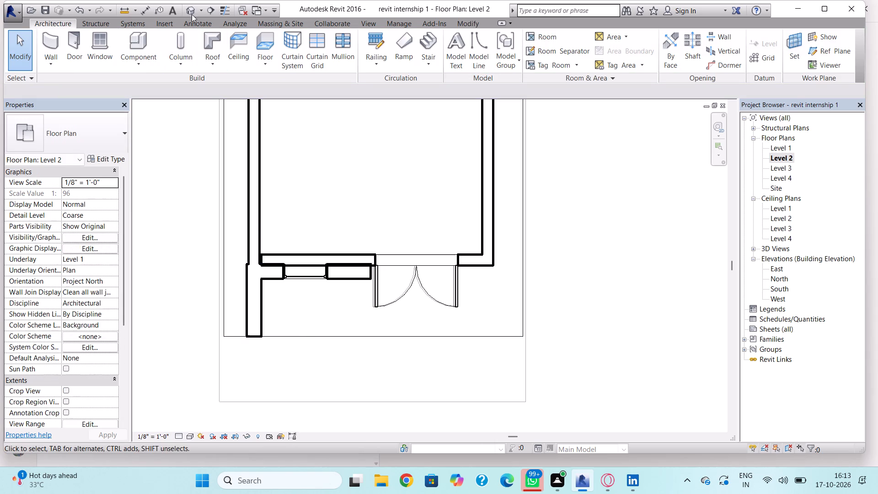
Check the front pier in 3D, and in the Level 2 plan nudge it back twice from the roof edge, to about 5' 2" long.
{"action": "left_click", "coordinate": [193, 5]}
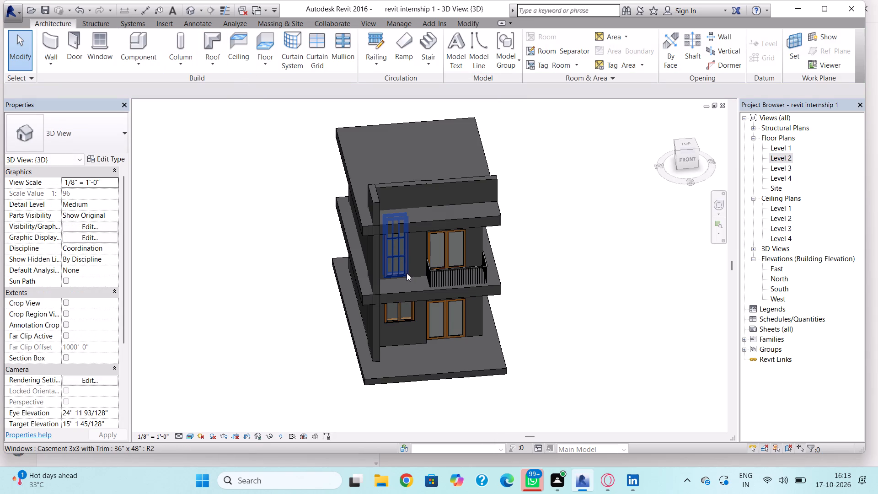
{"action": "right_click_drag", "start_coordinate": [407, 273], "coordinate": [395, 144], "text": "shift"}
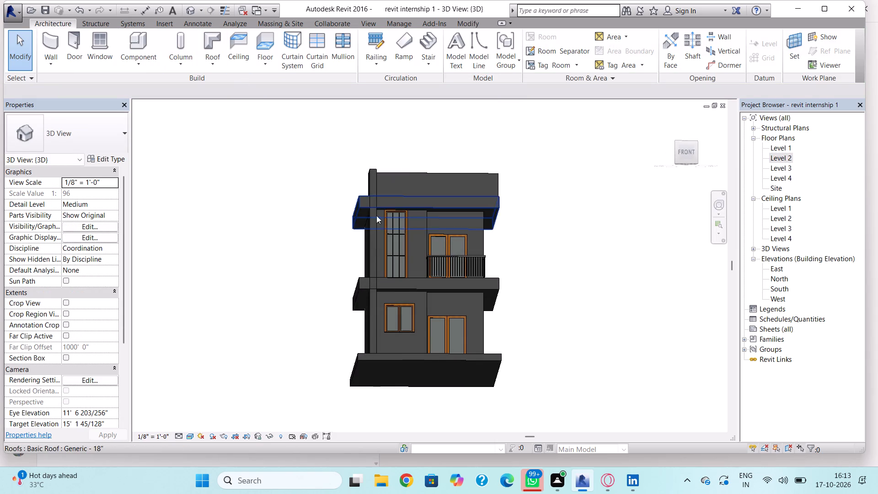
{"action": "scroll", "coordinate": [376, 210], "scroll_direction": "up", "scroll_amount": 4}
{"action": "left_click", "coordinate": [370, 218]}
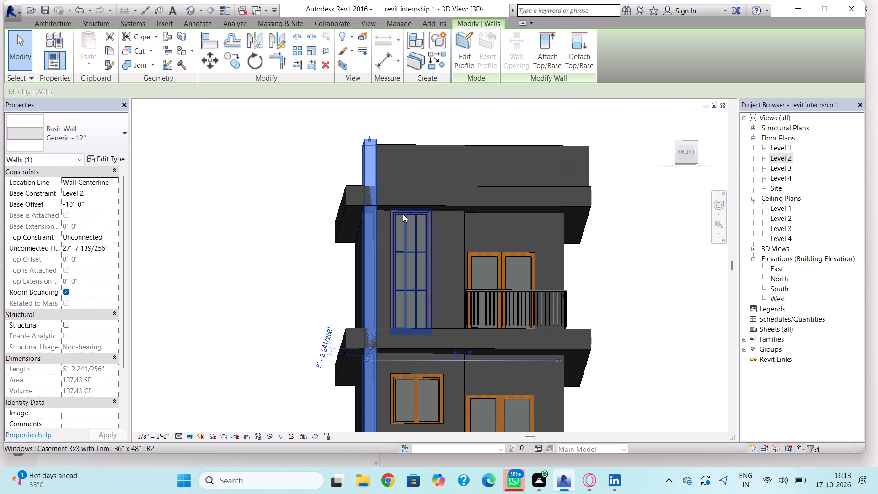
{"action": "double_click", "coordinate": [784, 159]}
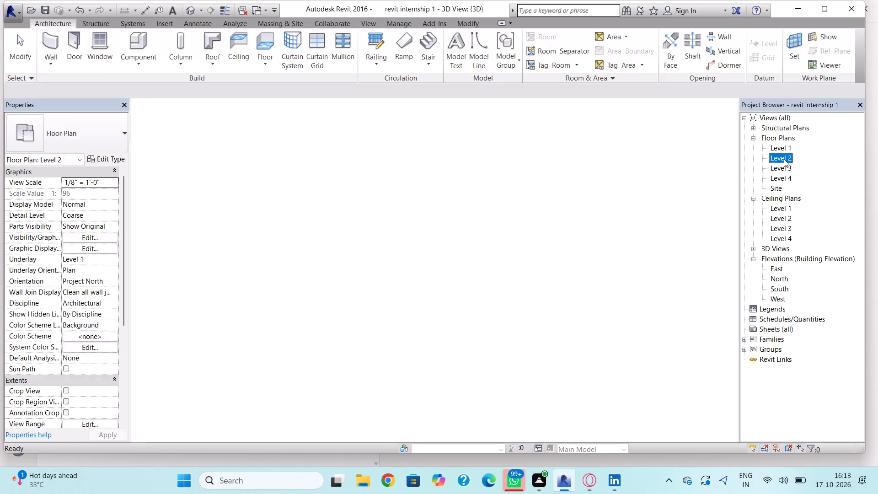
{"action": "scroll", "coordinate": [270, 310], "scroll_direction": "up", "scroll_amount": 5}
{"action": "scroll", "coordinate": [254, 354], "scroll_direction": "up", "scroll_amount": 2}
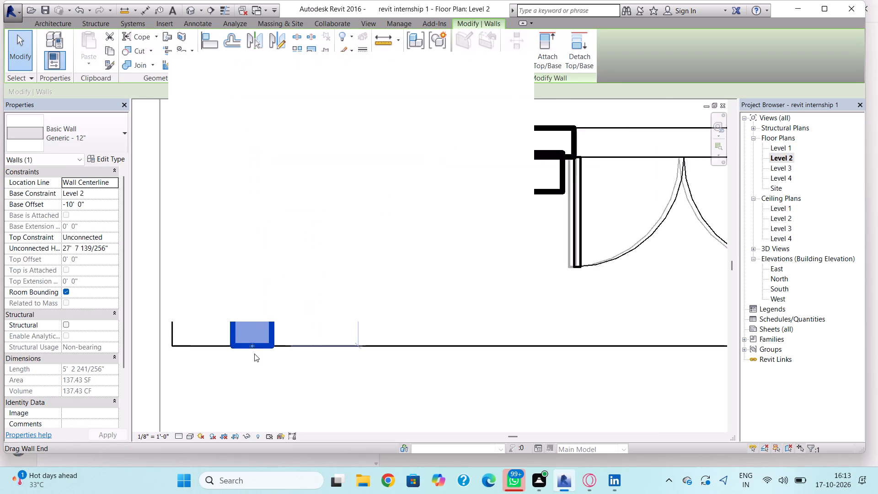
{"action": "scroll", "coordinate": [254, 354], "scroll_direction": "up", "scroll_amount": 3}
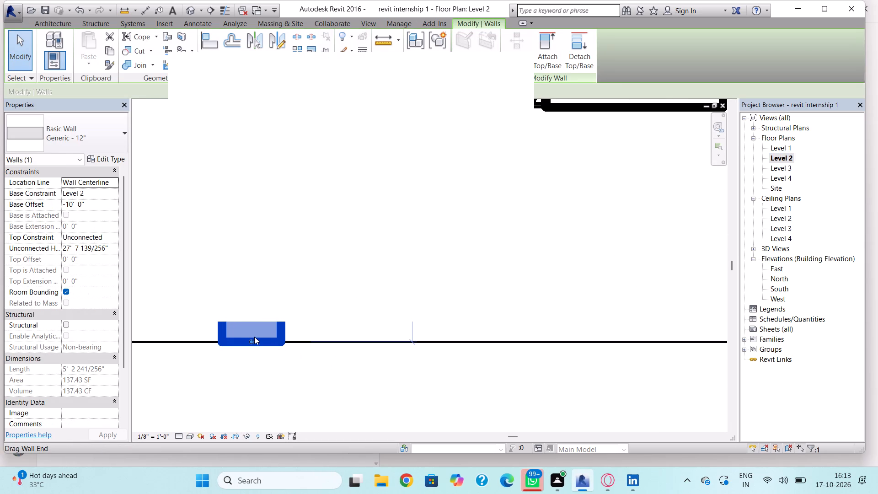
{"action": "key", "text": "Up"}
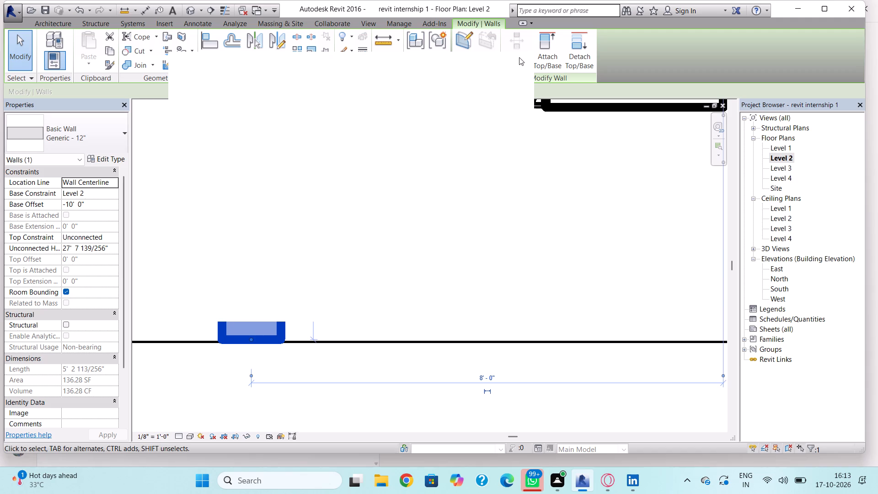
{"action": "left_click", "coordinate": [517, 63]}
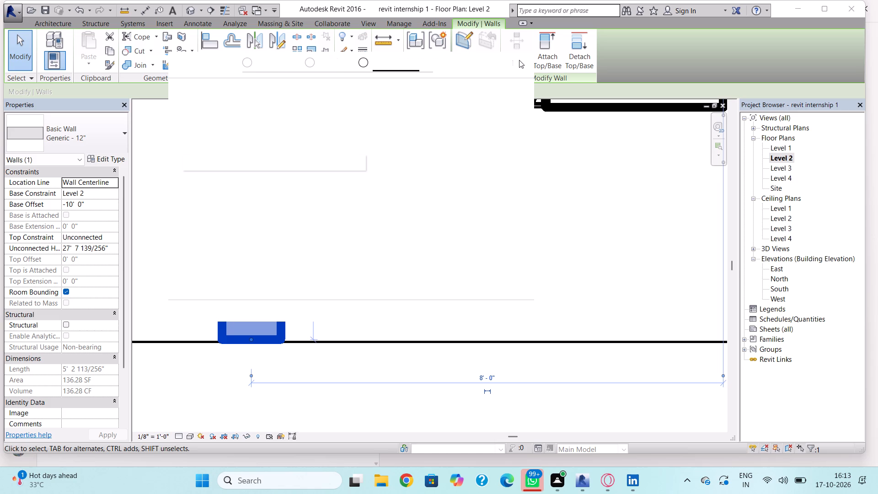
{"action": "left_click", "coordinate": [511, 64]}
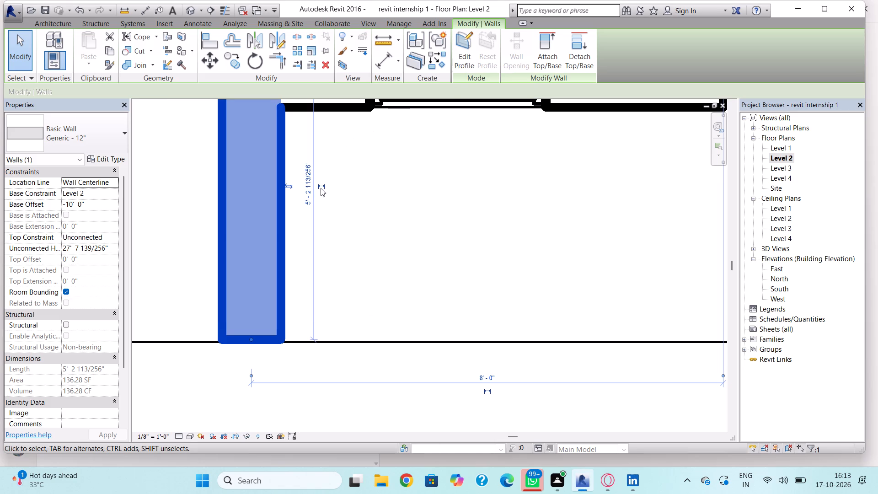
{"action": "key", "text": "Up"}
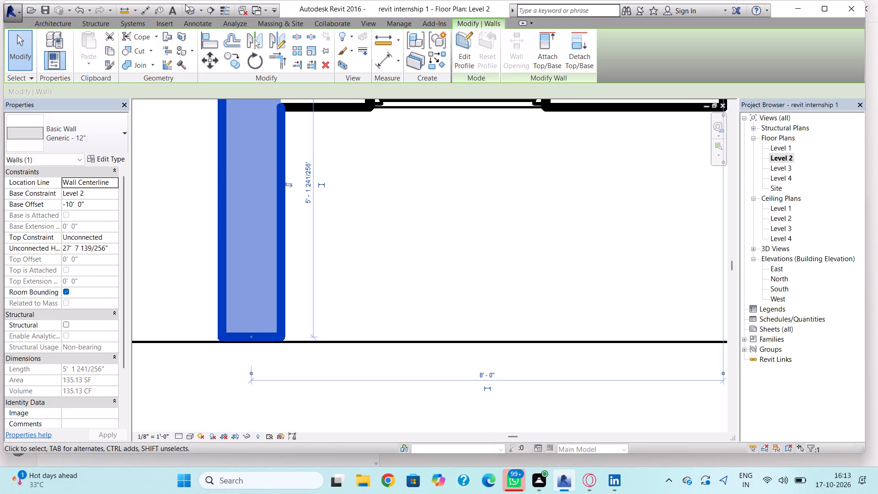
Return to the 3D view and examine the front pier against the roof edges and facade from several angles.
{"action": "left_click", "coordinate": [184, 5]}
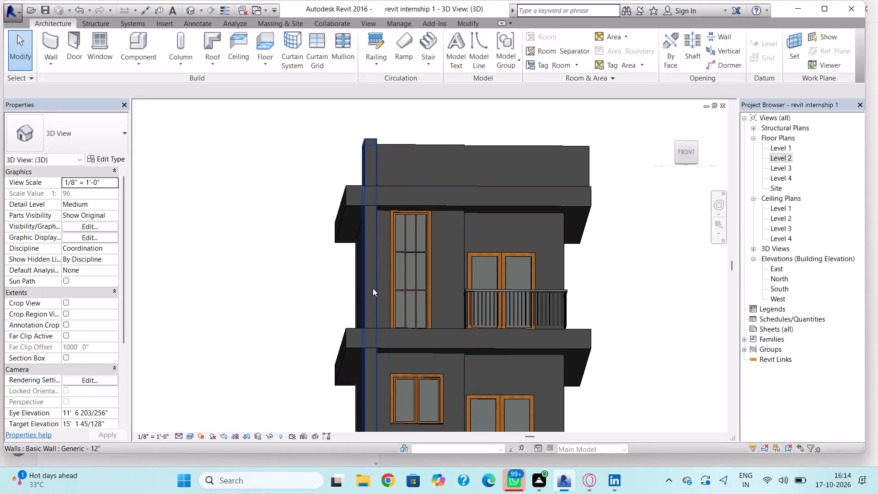
{"action": "key", "text": "Escape"}
{"action": "right_click_drag", "start_coordinate": [444, 236], "coordinate": [424, 282], "text": "shift"}
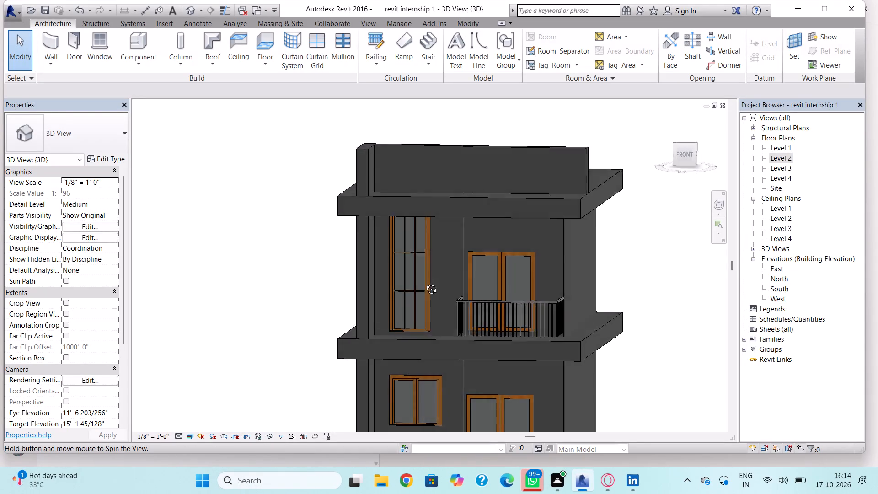
{"action": "right_click_drag", "start_coordinate": [424, 282], "coordinate": [446, 220], "text": "shift"}
{"action": "scroll", "coordinate": [444, 222], "scroll_direction": "down", "scroll_amount": 2}
{"action": "middle_click_drag", "start_coordinate": [436, 242], "coordinate": [434, 249]}
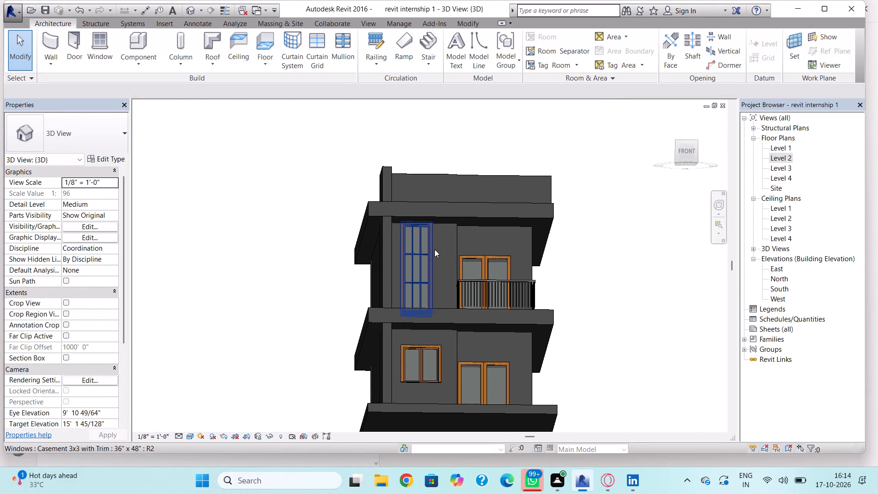
{"action": "right_click_drag", "start_coordinate": [439, 231], "coordinate": [428, 269], "text": "shift"}
{"action": "middle_click_drag", "start_coordinate": [436, 265], "coordinate": [470, 244]}
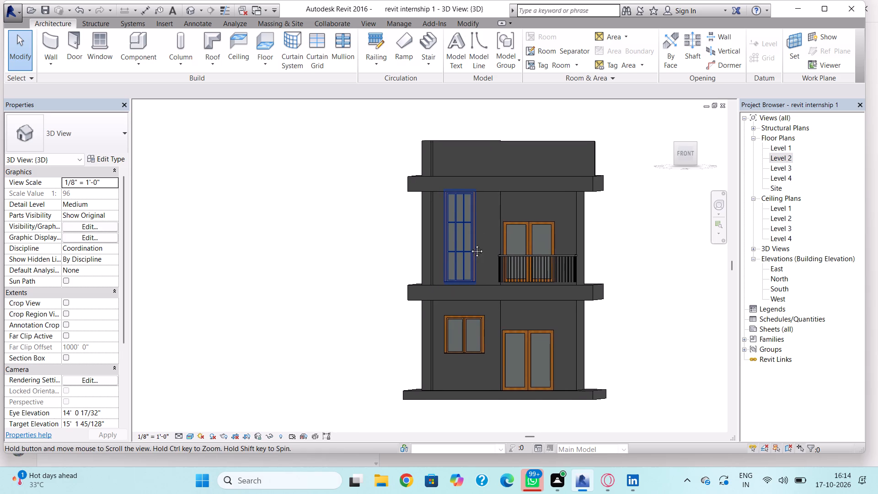
{"action": "middle_click_drag", "start_coordinate": [470, 244], "coordinate": [408, 265]}
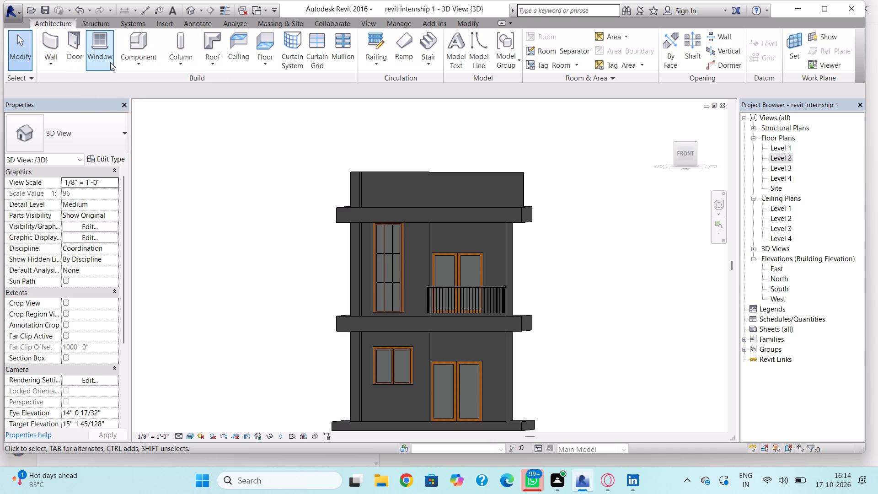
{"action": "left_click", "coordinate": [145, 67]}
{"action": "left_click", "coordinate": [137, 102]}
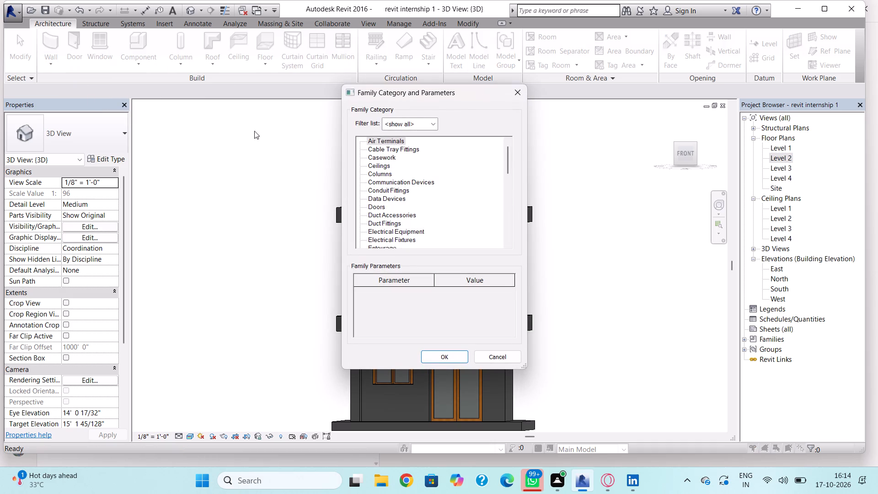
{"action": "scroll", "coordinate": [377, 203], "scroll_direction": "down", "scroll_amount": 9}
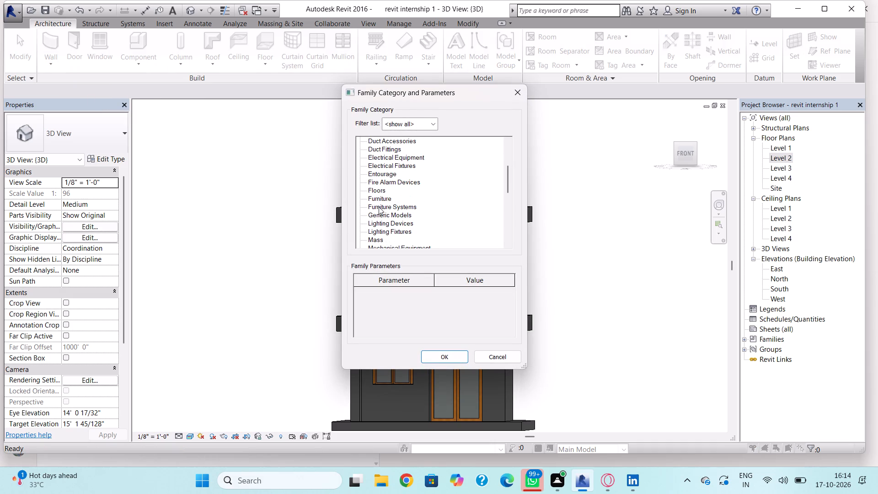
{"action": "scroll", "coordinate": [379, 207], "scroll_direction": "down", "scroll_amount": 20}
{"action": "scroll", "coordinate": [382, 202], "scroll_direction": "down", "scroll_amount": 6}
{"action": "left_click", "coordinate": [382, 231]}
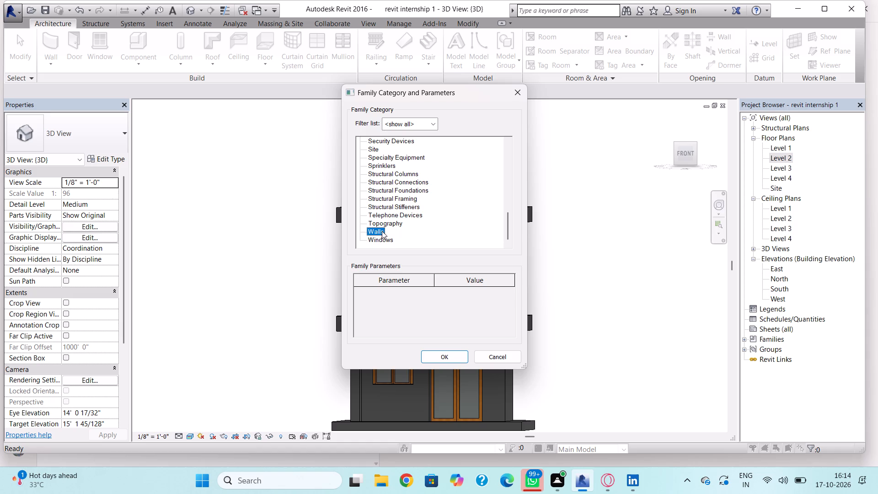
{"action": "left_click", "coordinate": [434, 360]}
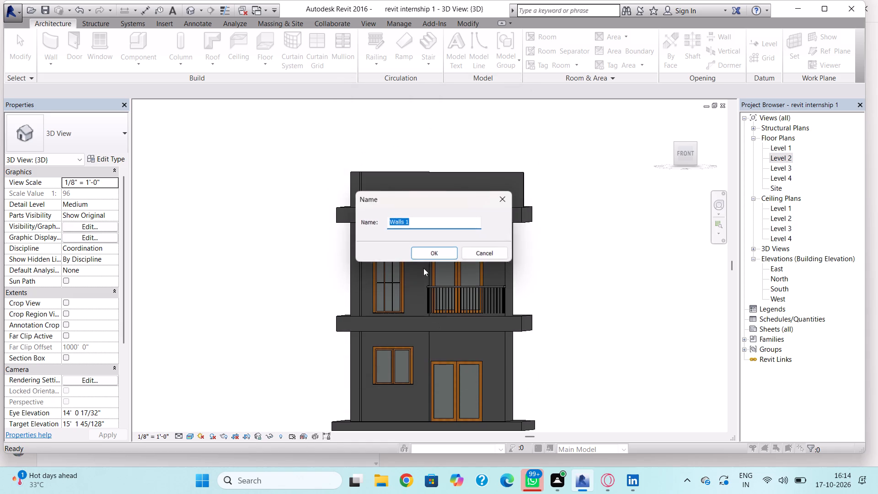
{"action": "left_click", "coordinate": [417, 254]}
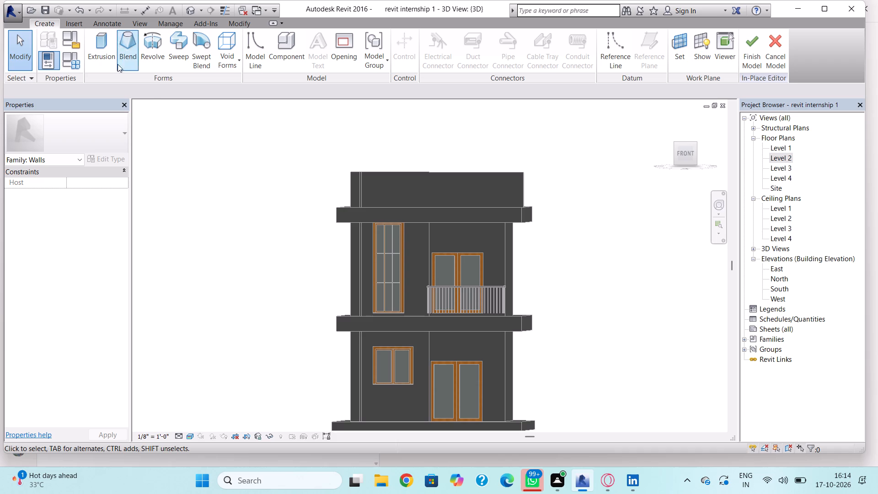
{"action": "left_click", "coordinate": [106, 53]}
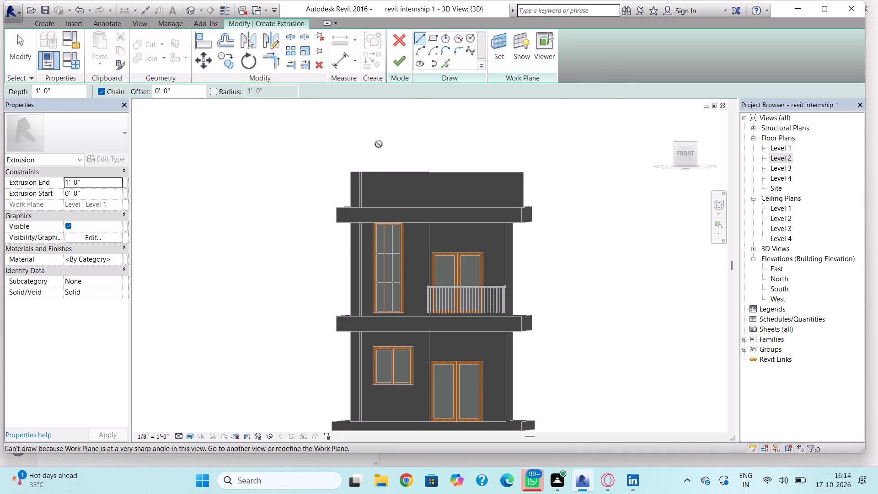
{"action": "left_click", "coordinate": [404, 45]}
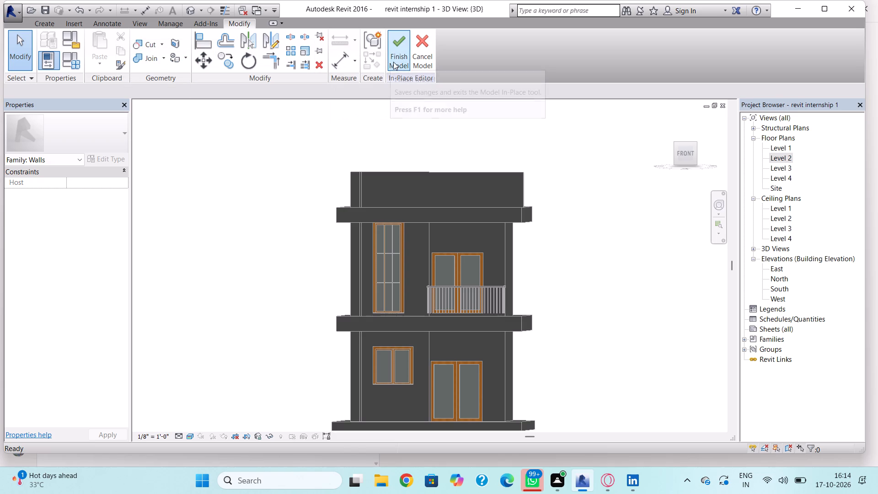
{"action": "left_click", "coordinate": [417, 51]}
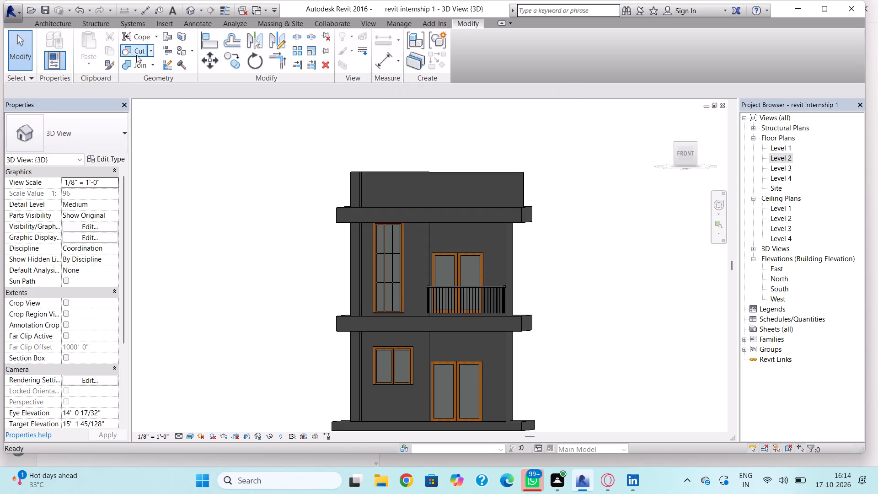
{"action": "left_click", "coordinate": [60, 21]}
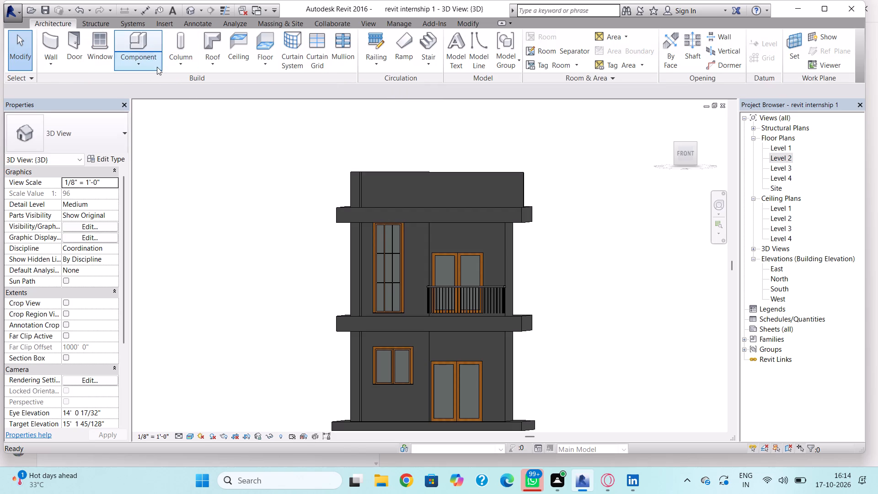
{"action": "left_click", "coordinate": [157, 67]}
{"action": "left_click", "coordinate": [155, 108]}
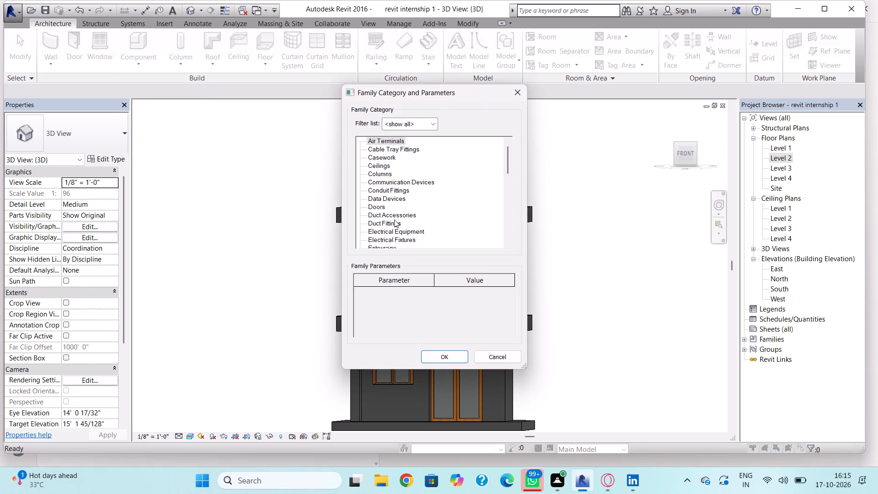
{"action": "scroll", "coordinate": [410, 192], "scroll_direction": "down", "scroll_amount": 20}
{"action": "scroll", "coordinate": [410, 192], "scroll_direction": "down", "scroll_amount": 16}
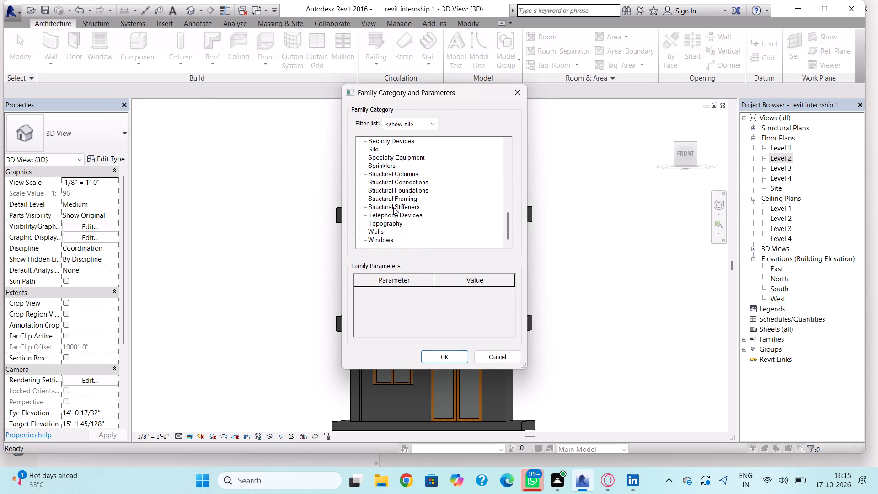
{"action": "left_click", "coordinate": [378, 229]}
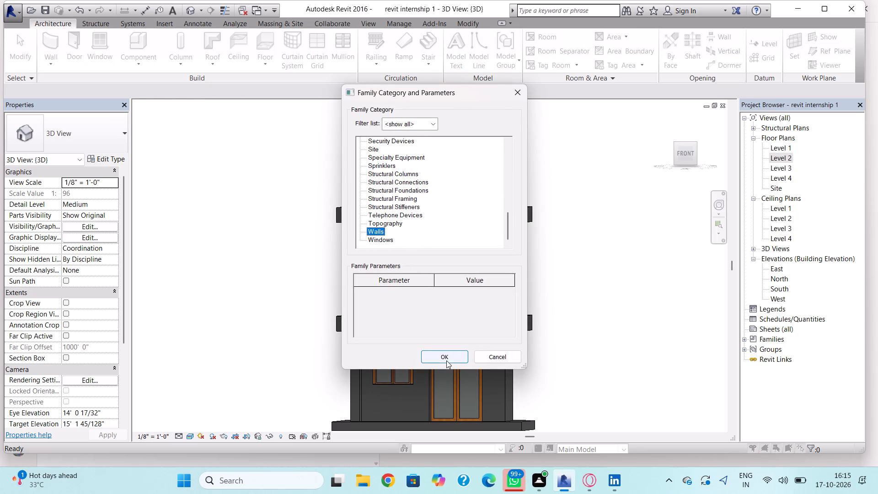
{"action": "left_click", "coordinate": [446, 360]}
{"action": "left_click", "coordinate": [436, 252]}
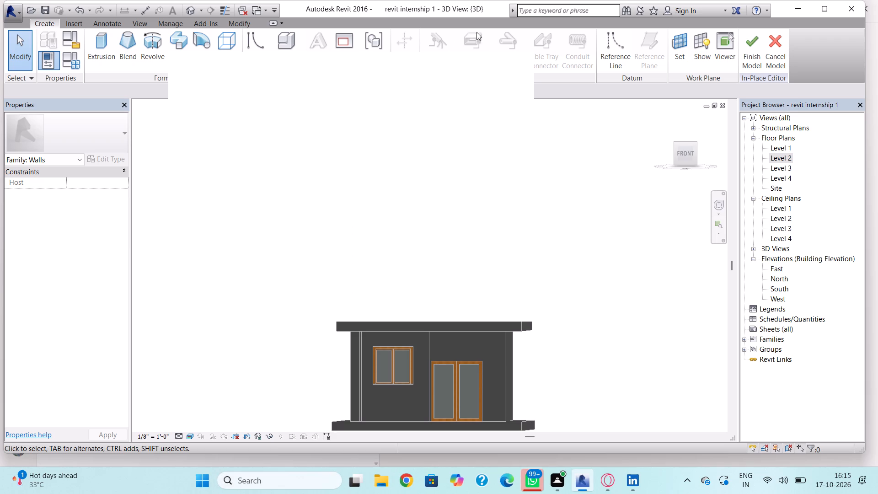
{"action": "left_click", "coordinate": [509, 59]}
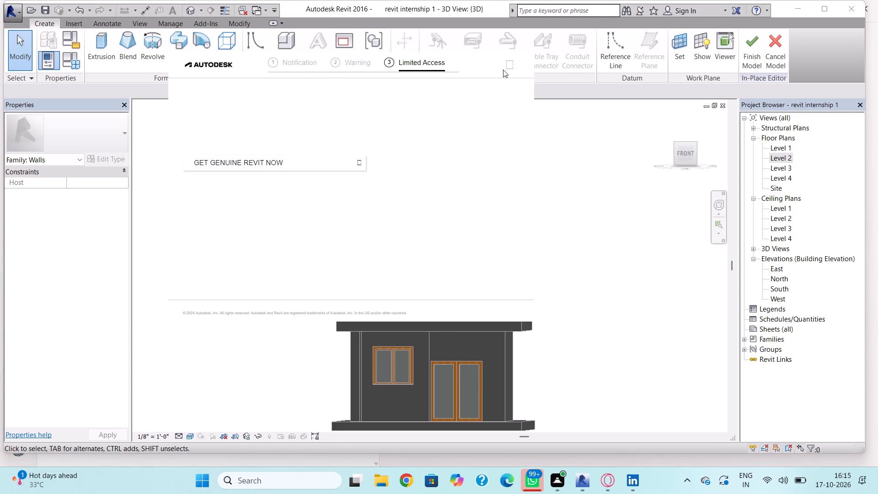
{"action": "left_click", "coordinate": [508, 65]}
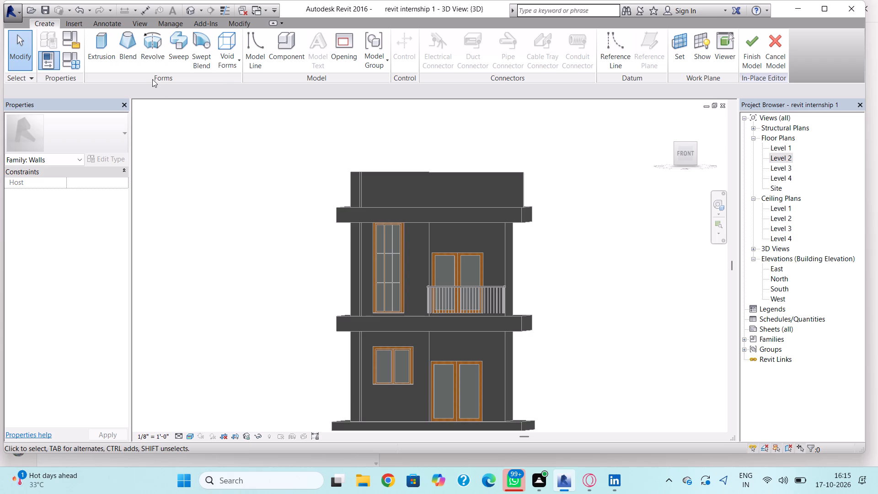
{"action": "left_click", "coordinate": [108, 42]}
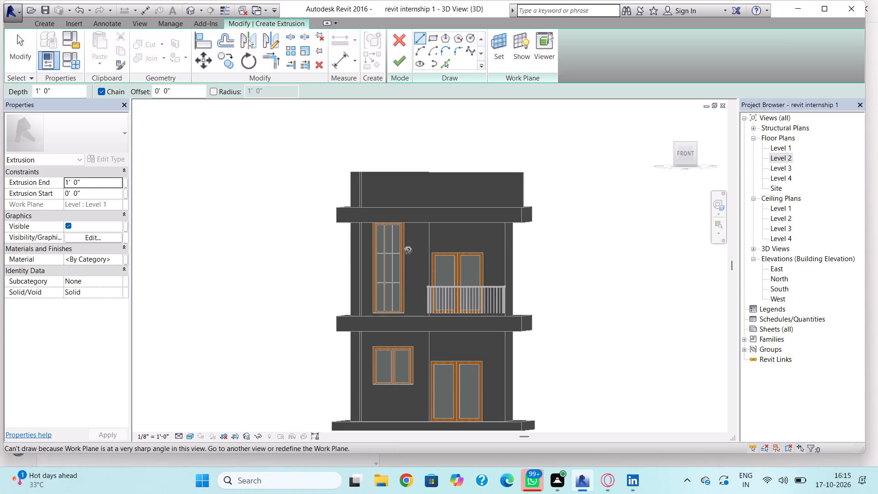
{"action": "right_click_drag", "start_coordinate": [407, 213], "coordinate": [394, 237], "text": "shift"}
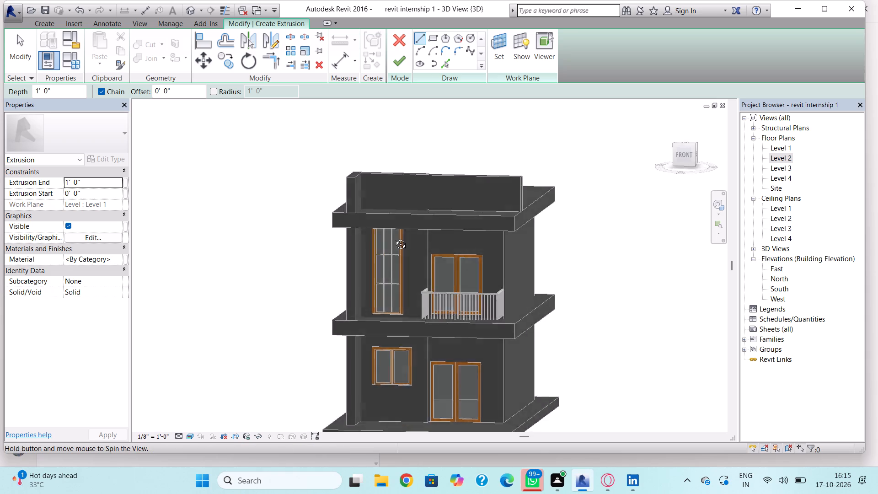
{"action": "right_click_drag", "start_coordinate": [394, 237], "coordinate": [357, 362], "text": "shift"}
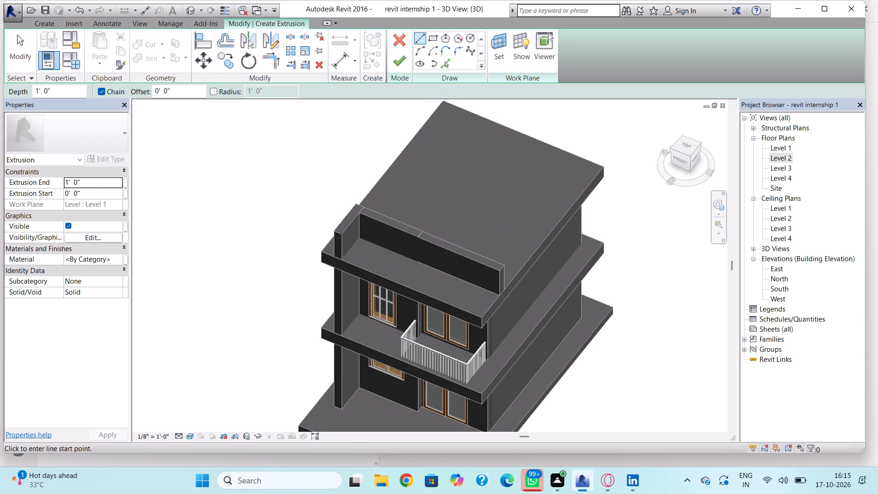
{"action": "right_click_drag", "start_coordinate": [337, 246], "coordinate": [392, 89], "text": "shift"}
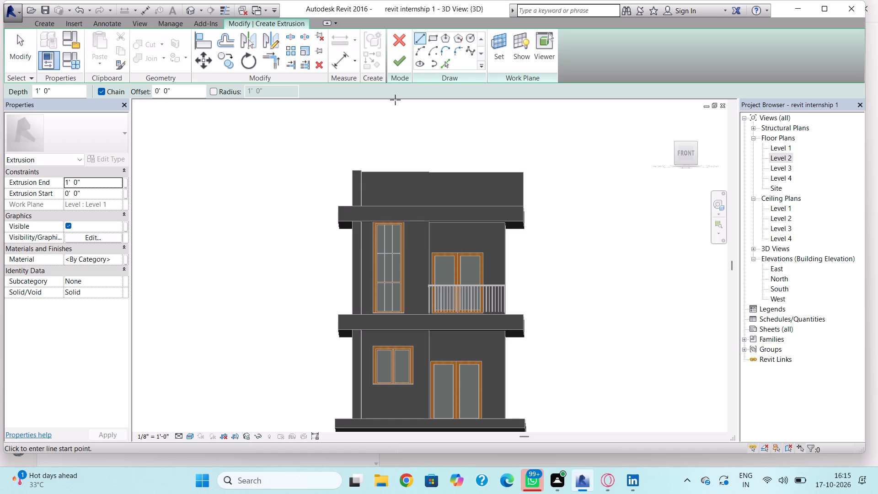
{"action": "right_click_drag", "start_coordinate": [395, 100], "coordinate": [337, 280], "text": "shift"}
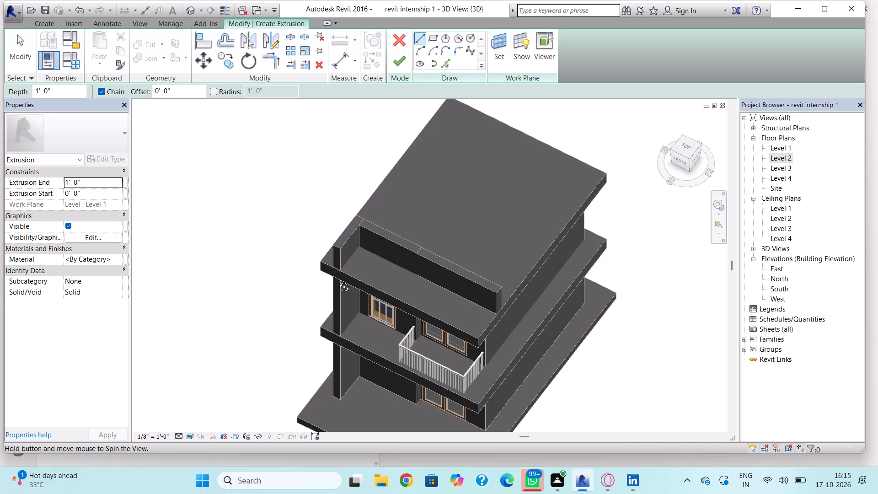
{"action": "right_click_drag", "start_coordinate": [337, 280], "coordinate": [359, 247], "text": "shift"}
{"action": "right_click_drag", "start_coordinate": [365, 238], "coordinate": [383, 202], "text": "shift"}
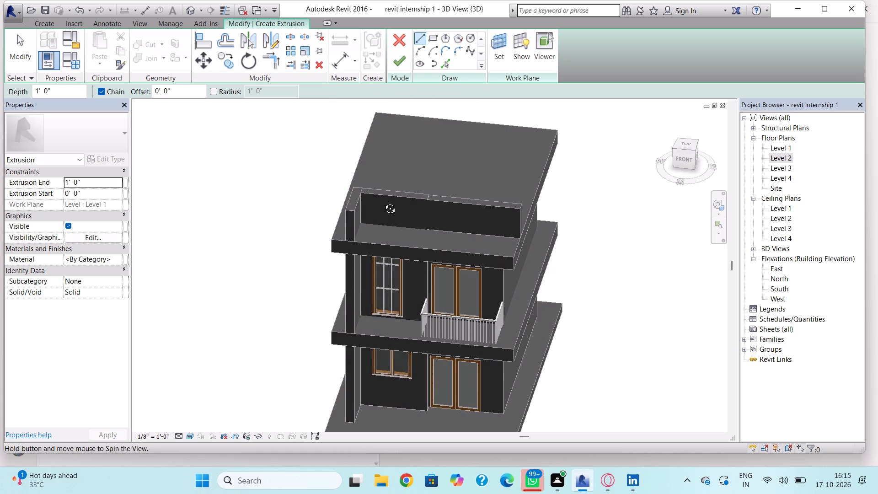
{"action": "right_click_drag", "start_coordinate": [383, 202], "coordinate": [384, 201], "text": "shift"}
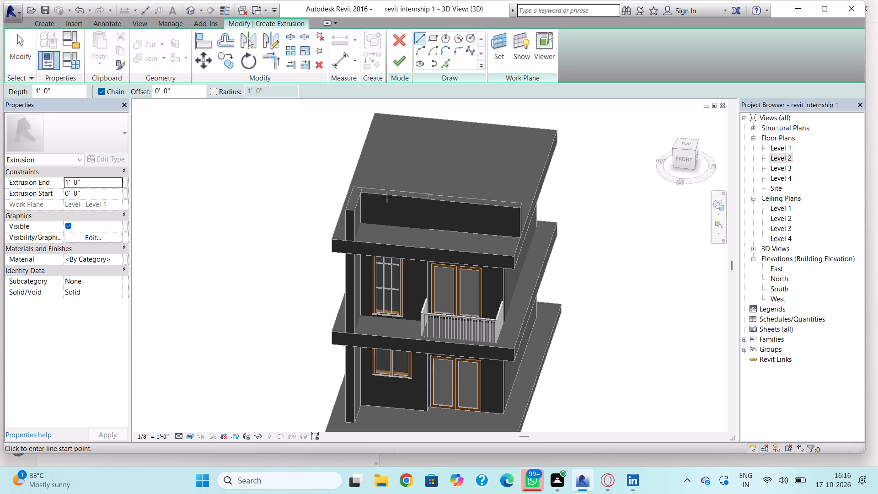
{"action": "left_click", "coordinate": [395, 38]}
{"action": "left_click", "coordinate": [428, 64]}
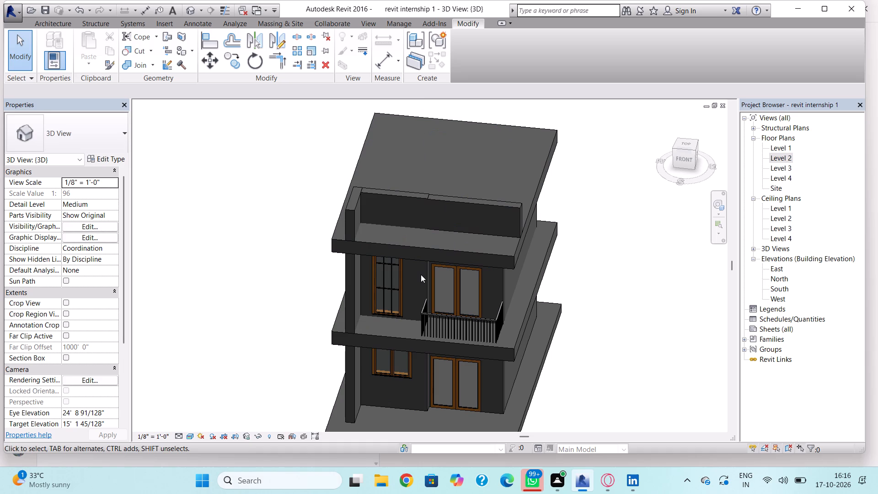
In the 3D view, nudge the full-height front wall section beside the pier forward three times.
{"action": "left_click", "coordinate": [424, 265]}
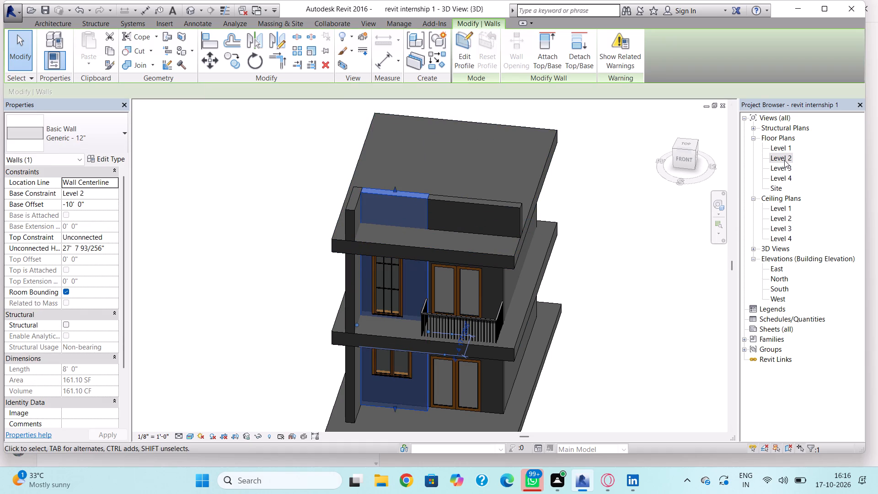
{"action": "key", "text": "Down"}
{"action": "key", "text": "Down"}
{"action": "key", "text": "Down"}
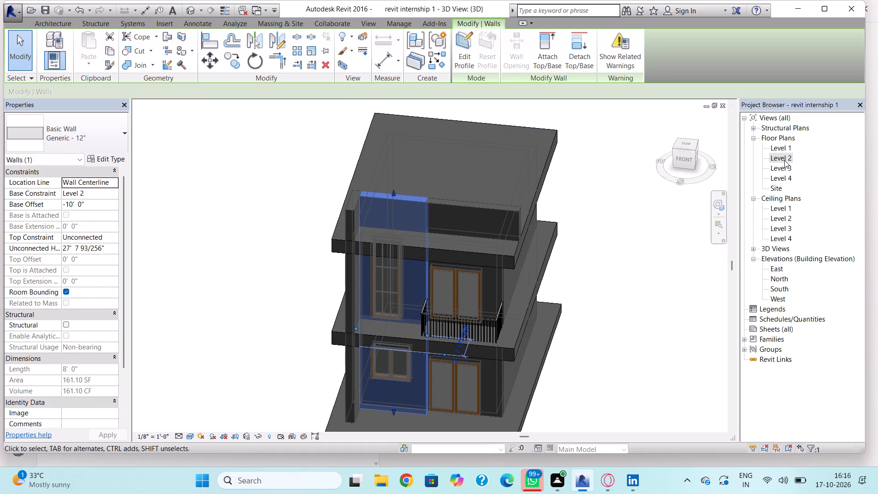
Nudge the low parapet wall above the balcony doors back once and deselect it.
{"action": "left_click", "coordinate": [500, 213]}
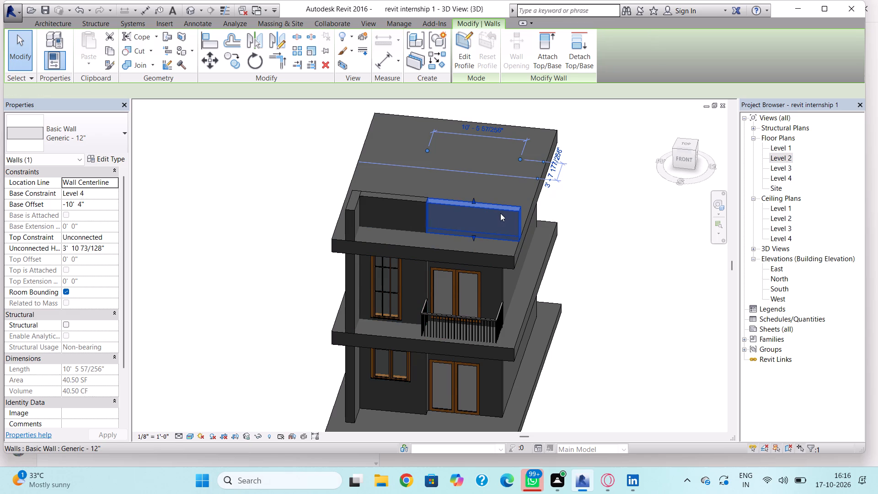
{"action": "key", "text": "Up"}
{"action": "key", "text": "Escape"}
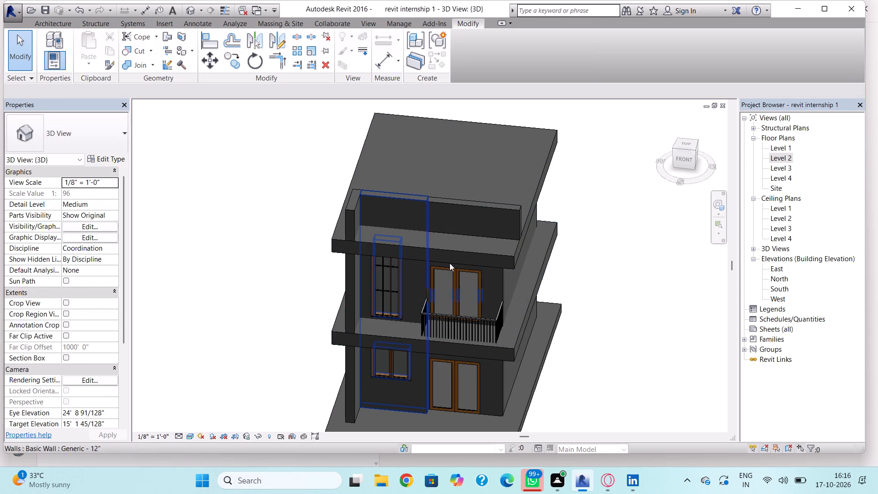
In the Level 2 plan, nudge the windowed front wall forward twice and back once, to about 3' 8" from the roof's front edge.
{"action": "double_click", "coordinate": [782, 158]}
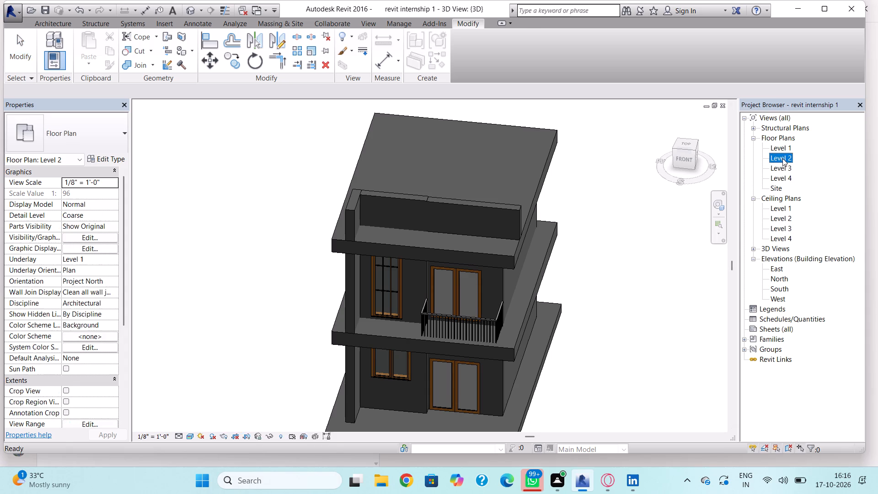
{"action": "scroll", "coordinate": [371, 260], "scroll_direction": "down", "scroll_amount": 10}
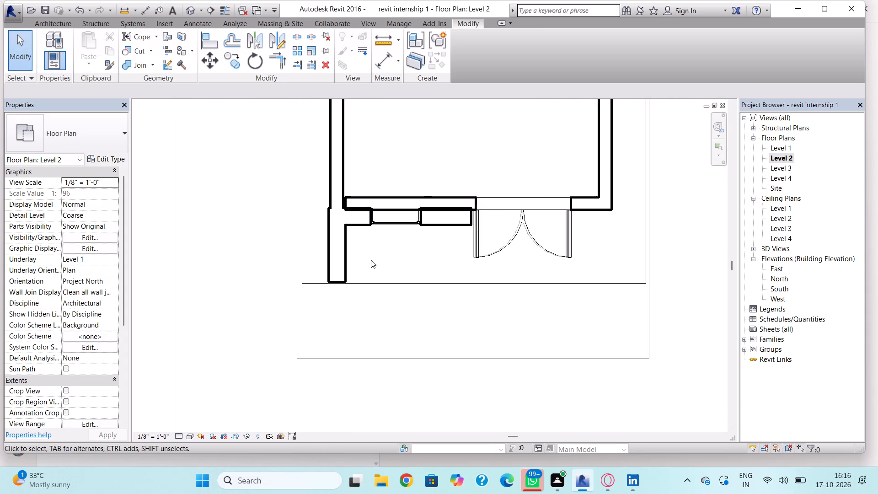
{"action": "scroll", "coordinate": [383, 240], "scroll_direction": "up", "scroll_amount": 1}
{"action": "left_click", "coordinate": [420, 221]}
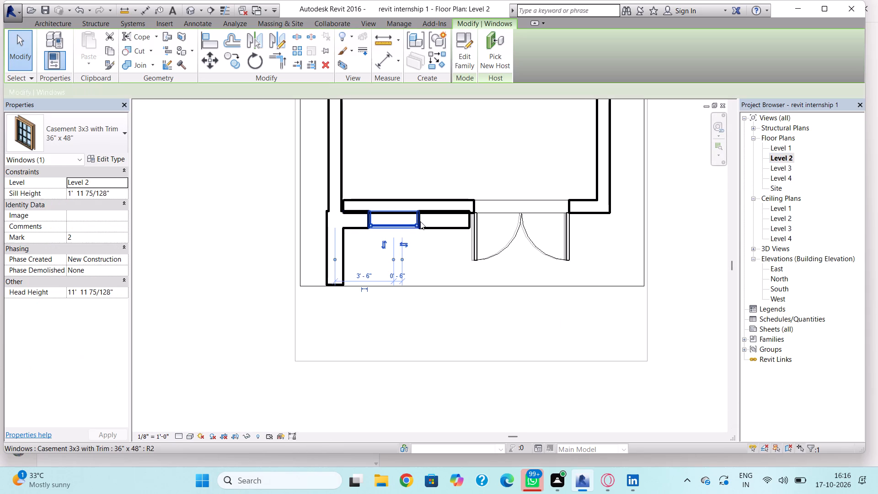
{"action": "left_click", "coordinate": [425, 225]}
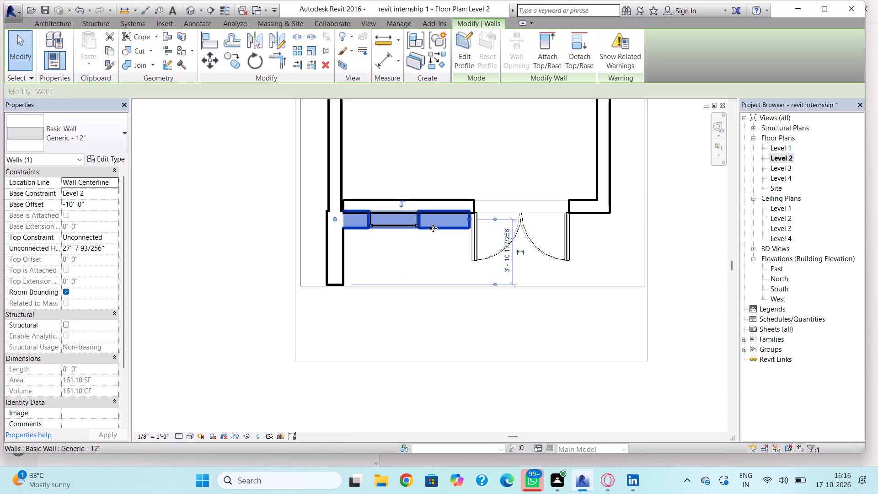
{"action": "key", "text": "Down"}
{"action": "key", "text": "Down"}
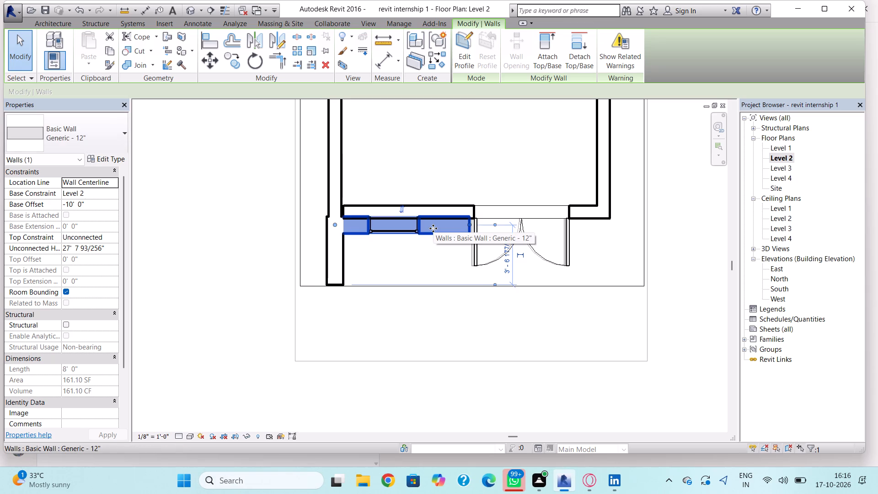
{"action": "key", "text": "Up"}
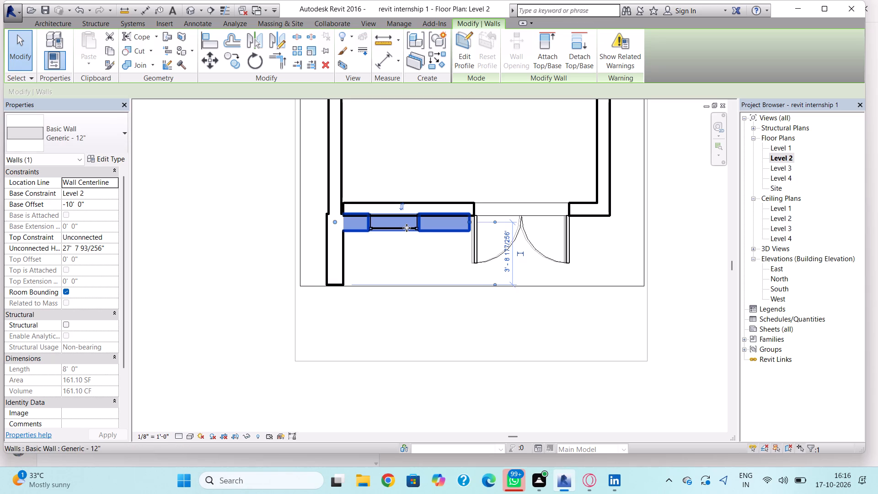
{"action": "key", "text": "Escape"}
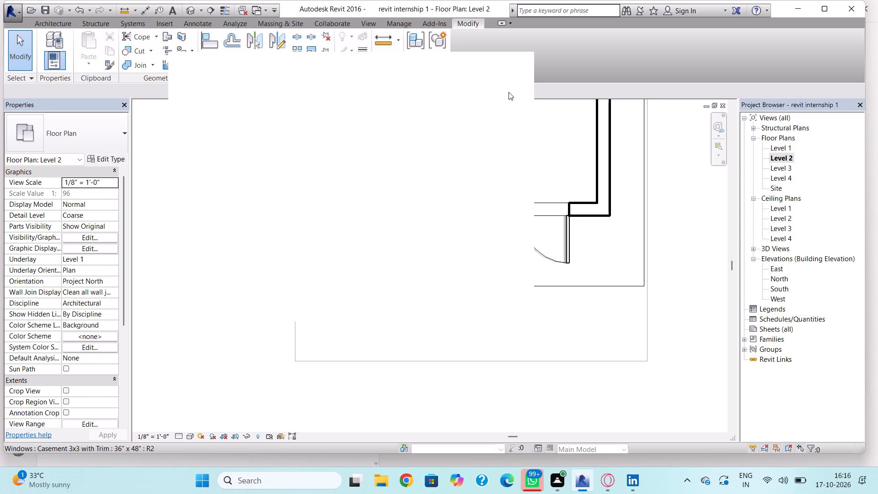
Dismiss the Autodesk notification, and in the Level 2 plan delete the casement window and its 12" host wall beside the pier.
{"action": "left_click", "coordinate": [515, 77]}
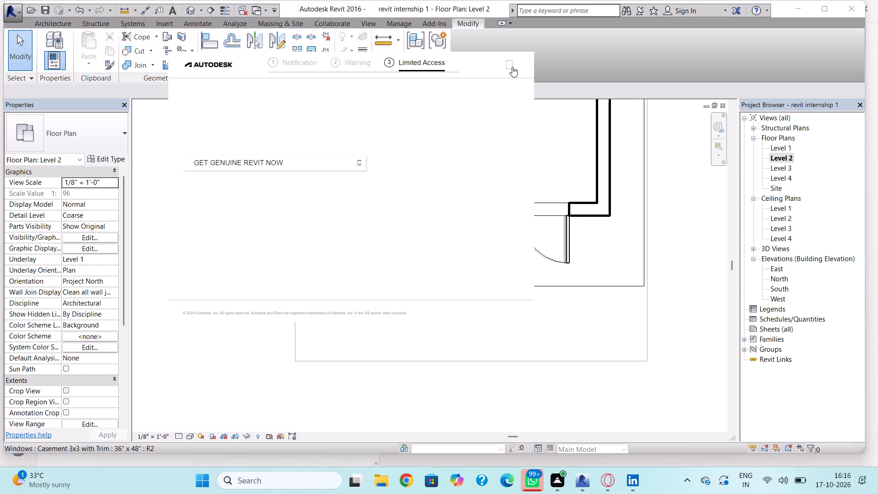
{"action": "left_click", "coordinate": [512, 66]}
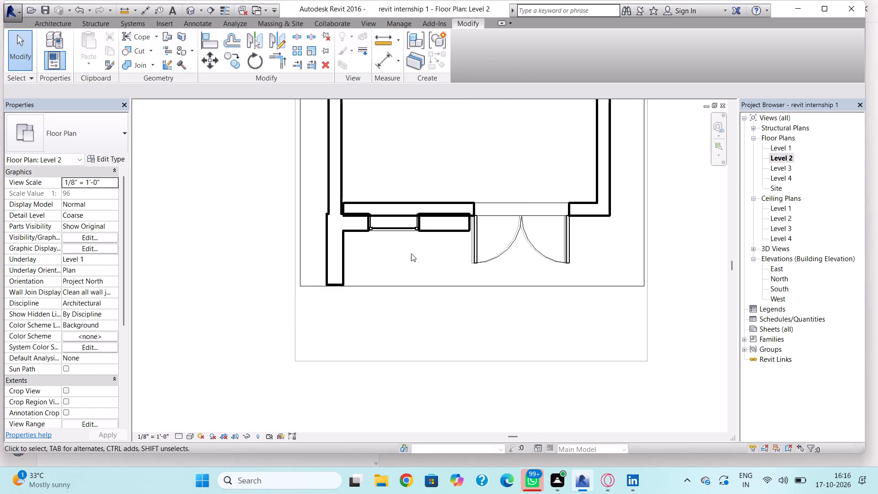
{"action": "left_click", "coordinate": [411, 225]}
{"action": "key", "text": "Delete"}
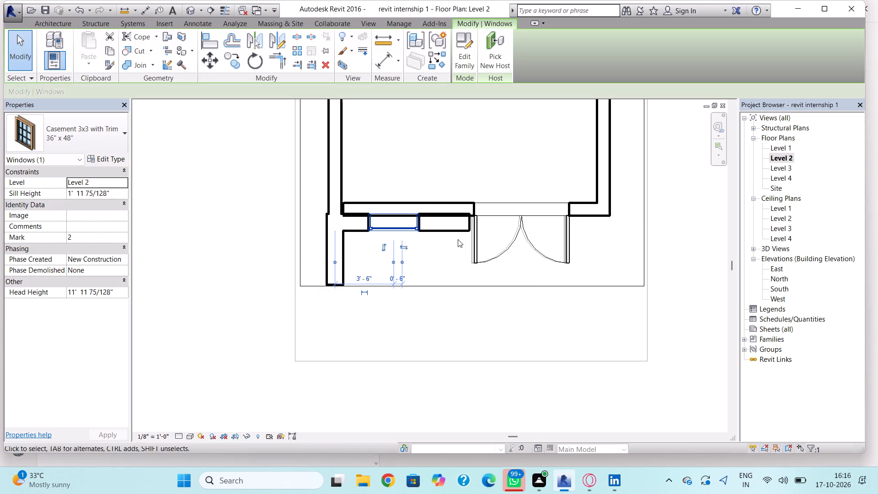
{"action": "left_click", "coordinate": [413, 226]}
{"action": "key", "text": "Down"}
{"action": "key", "text": "Down"}
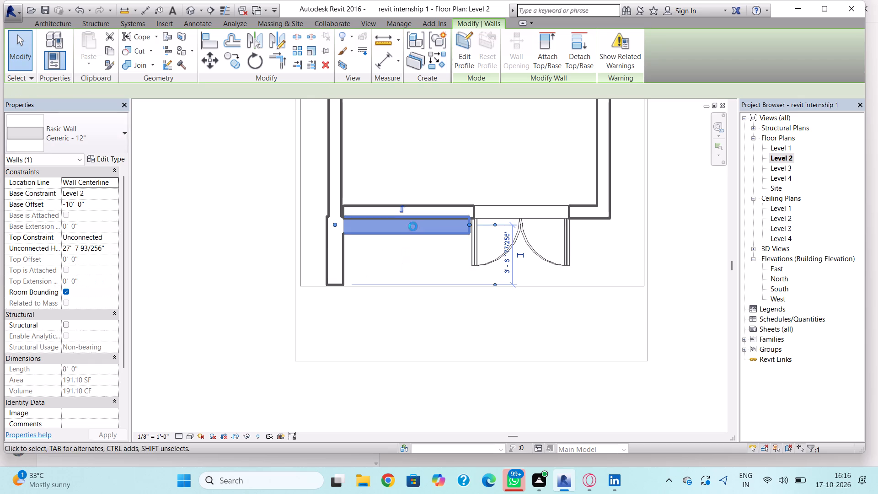
{"action": "key", "text": "Delete"}
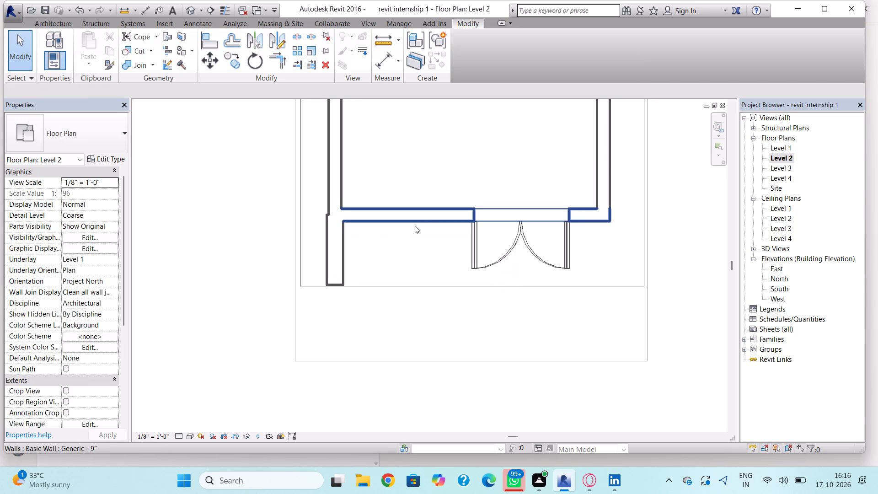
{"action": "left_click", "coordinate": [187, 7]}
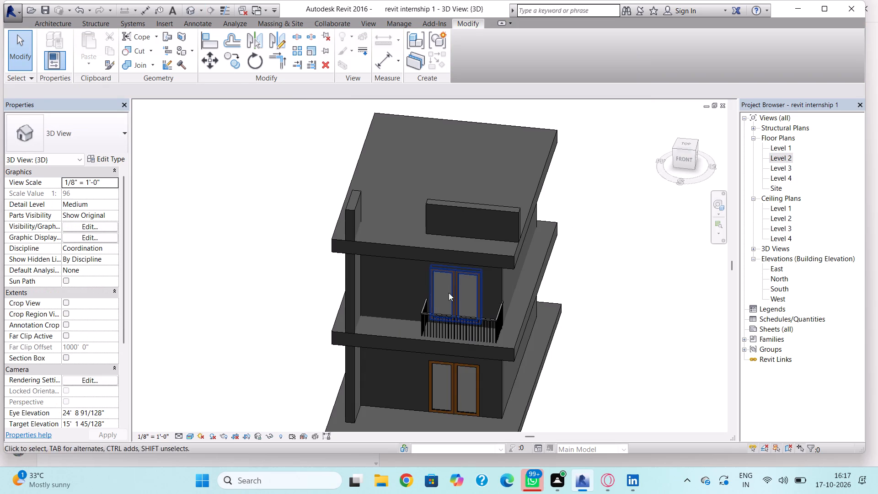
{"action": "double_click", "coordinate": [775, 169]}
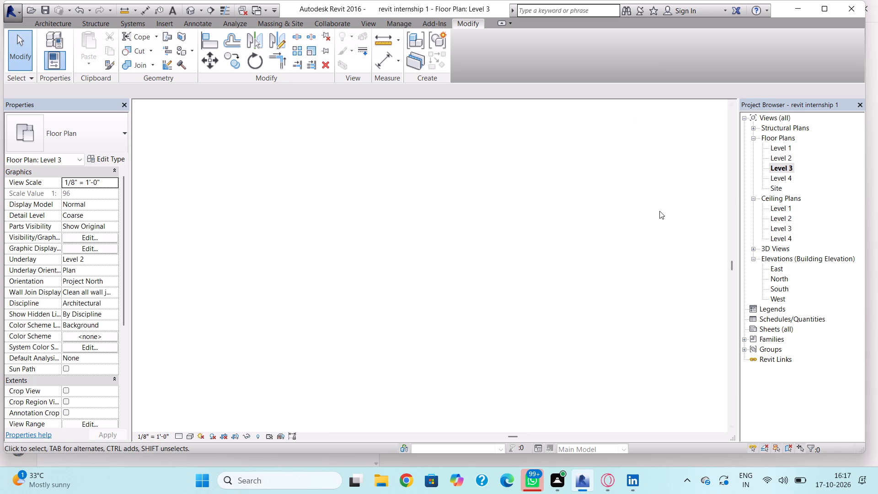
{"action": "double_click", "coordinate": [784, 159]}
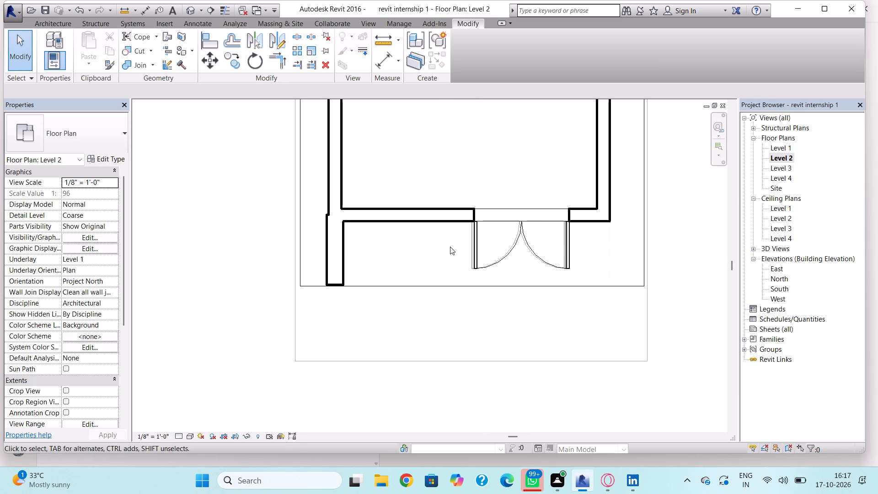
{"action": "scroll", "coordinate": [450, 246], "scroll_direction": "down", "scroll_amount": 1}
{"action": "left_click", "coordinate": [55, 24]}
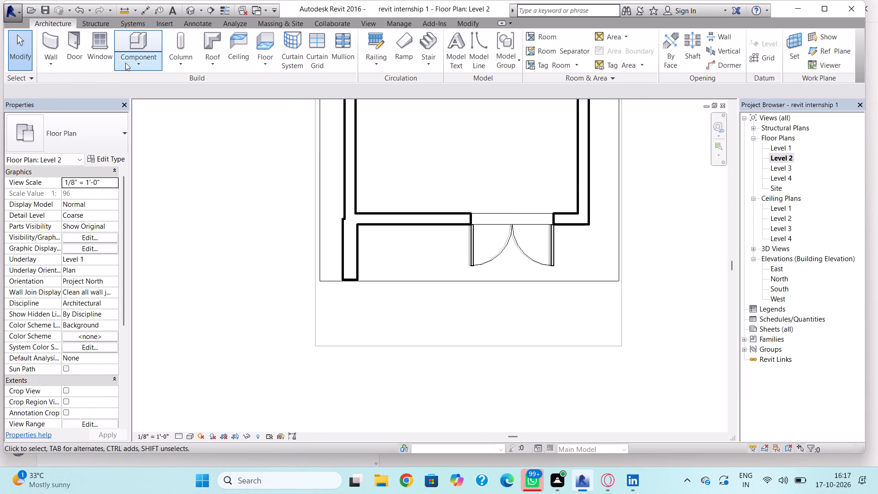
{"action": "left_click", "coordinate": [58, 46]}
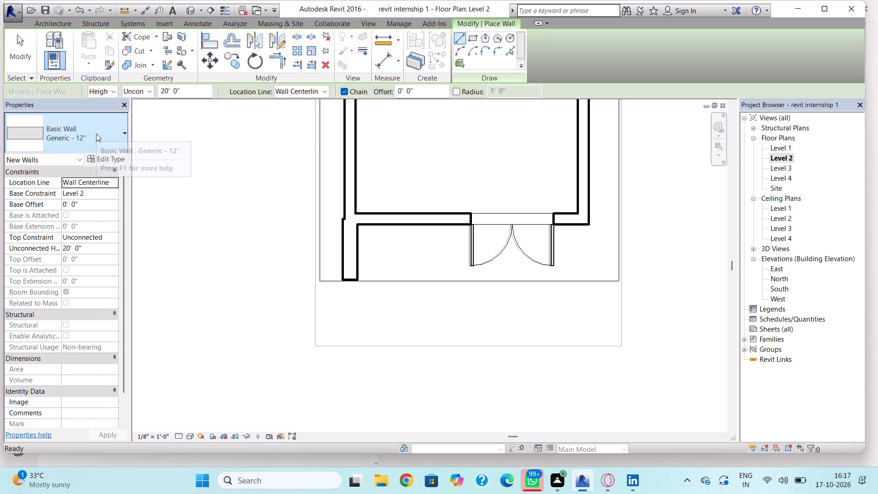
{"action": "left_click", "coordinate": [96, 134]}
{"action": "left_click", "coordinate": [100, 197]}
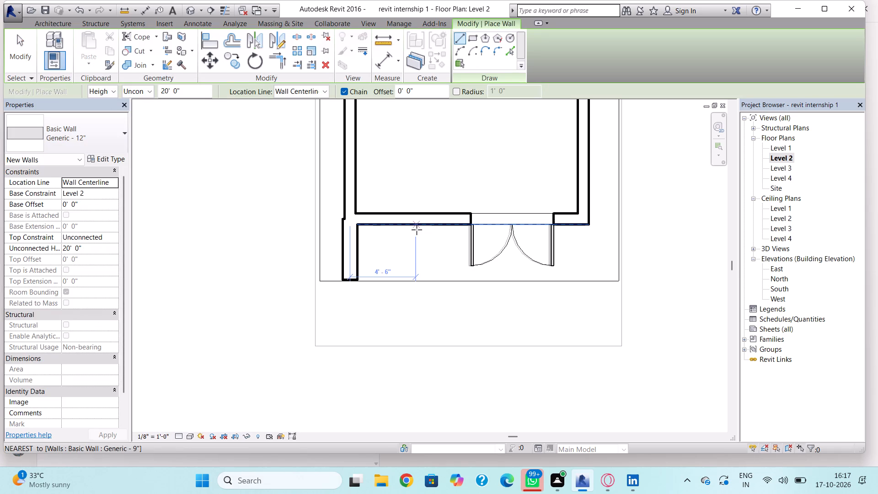
In the Level 4 plan, draw Generic - 12" walls from the parapet's pier-side end about 3' 5" to the roof's front edge, then 8' to the pier.
{"action": "double_click", "coordinate": [776, 166]}
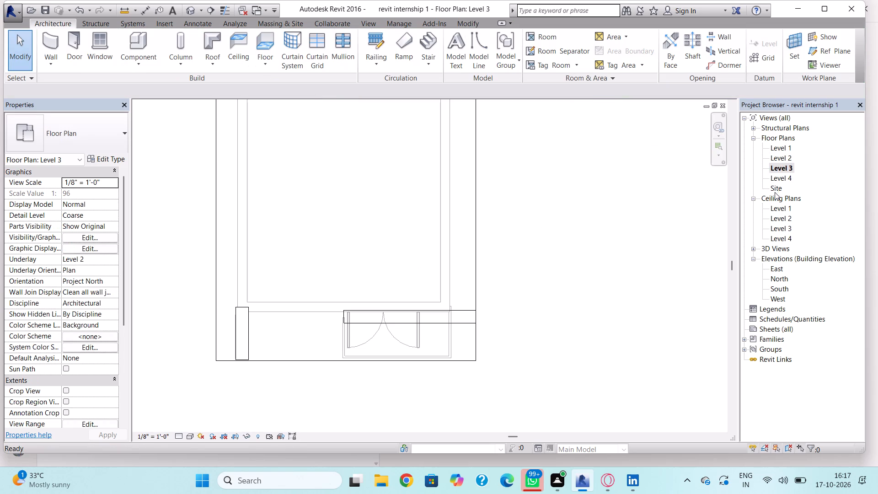
{"action": "double_click", "coordinate": [779, 177]}
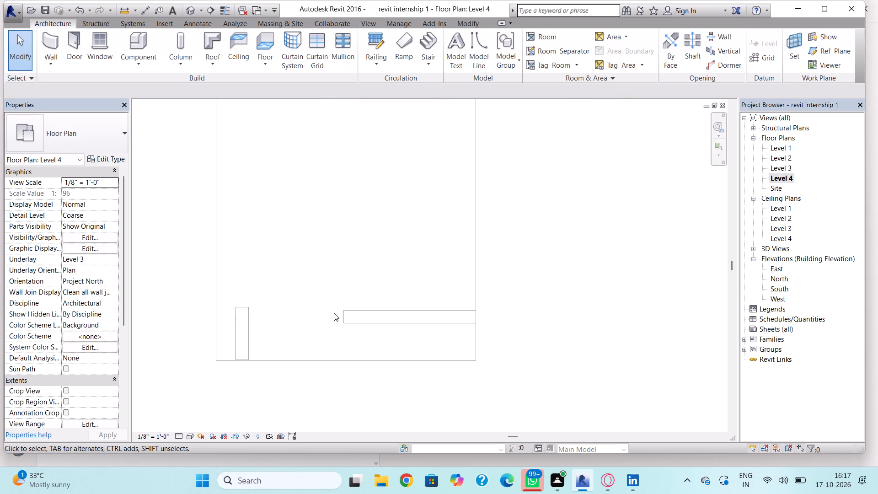
{"action": "left_click", "coordinate": [50, 43]}
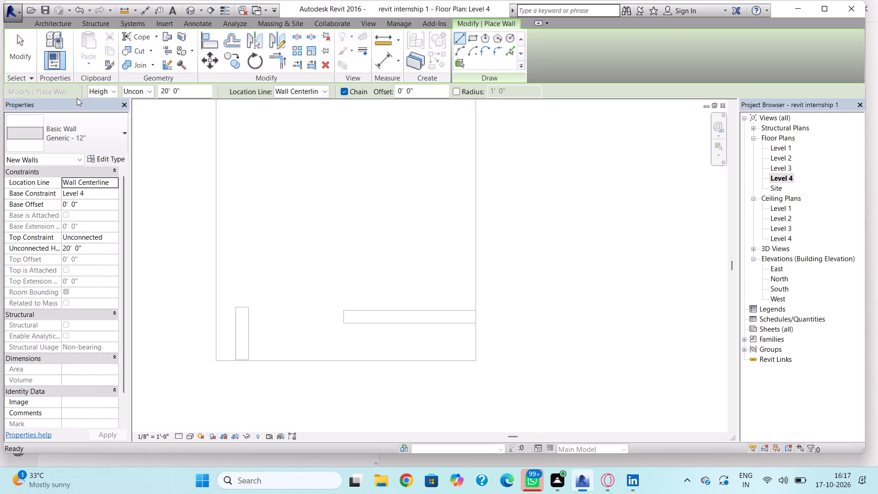
{"action": "left_click", "coordinate": [64, 124]}
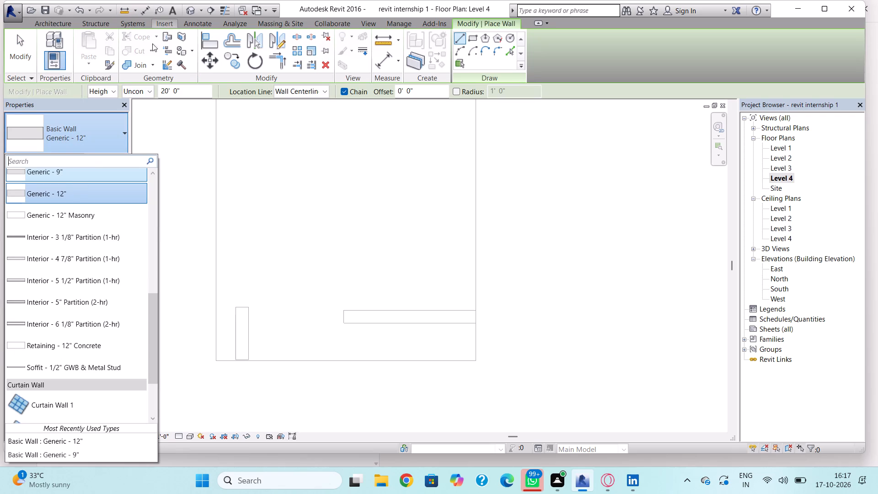
{"action": "left_click", "coordinate": [65, 192]}
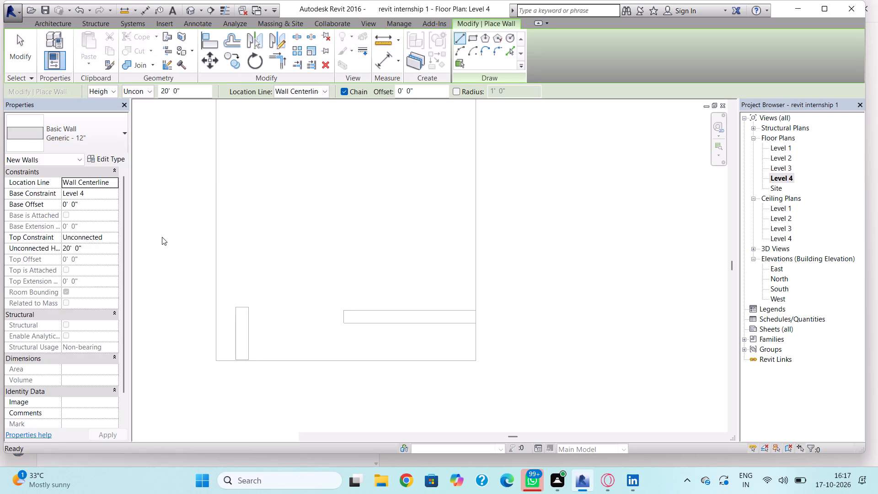
{"action": "left_click", "coordinate": [343, 318]}
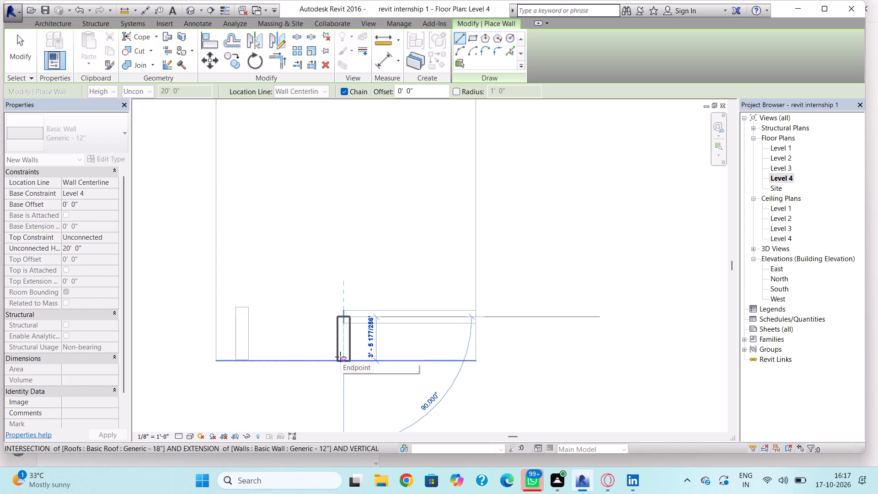
{"action": "left_click", "coordinate": [340, 357]}
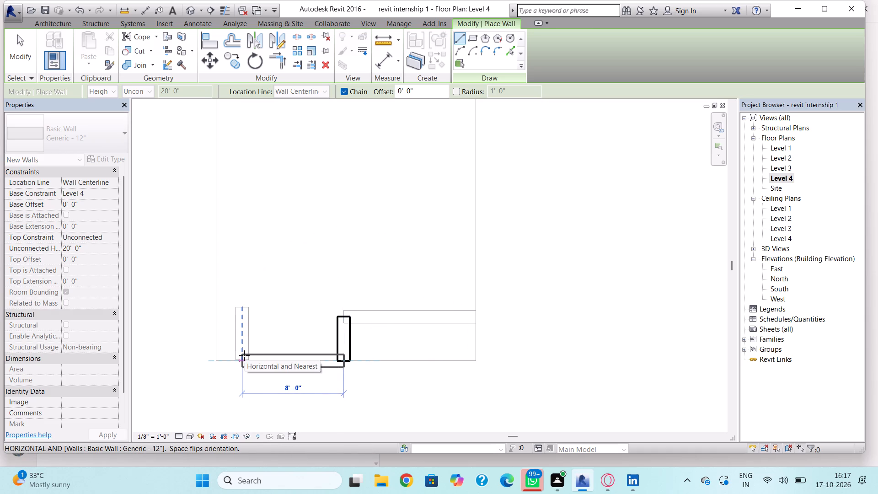
{"action": "left_click", "coordinate": [244, 355]}
{"action": "key", "text": "Escape"}
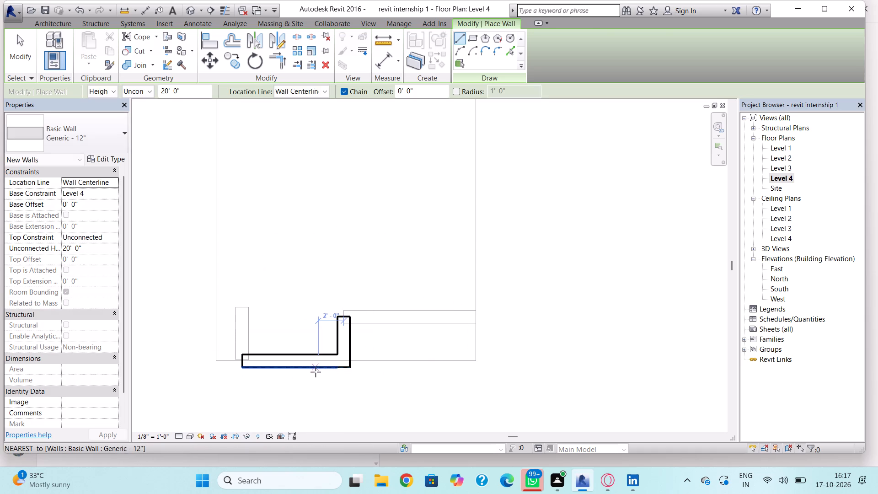
{"action": "key", "text": "Escape"}
Nudge the 8' front wall back from the roof's front edge four times and forward once, and deselect it.
{"action": "left_click", "coordinate": [314, 365]}
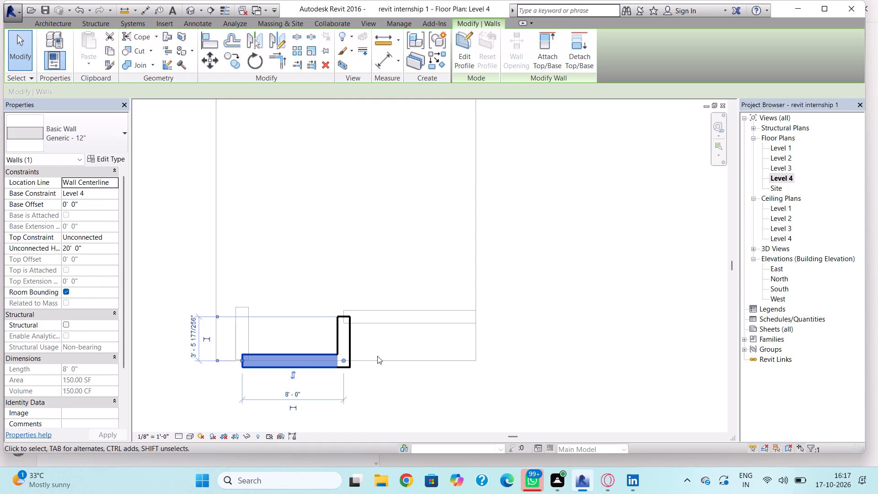
{"action": "key", "text": "Up"}
{"action": "key", "text": "Up"}
{"action": "key", "text": "Up"}
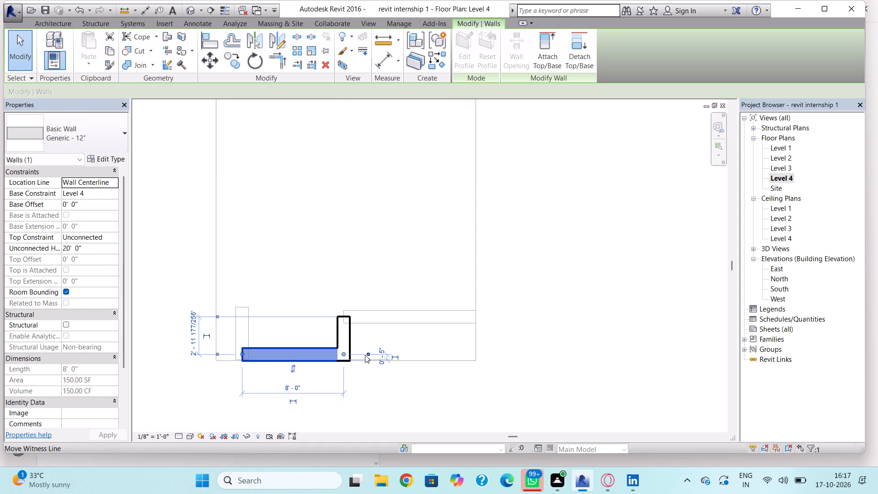
{"action": "key", "text": "Up"}
{"action": "scroll", "coordinate": [338, 349], "scroll_direction": "up", "scroll_amount": 5}
{"action": "key", "text": "Down"}
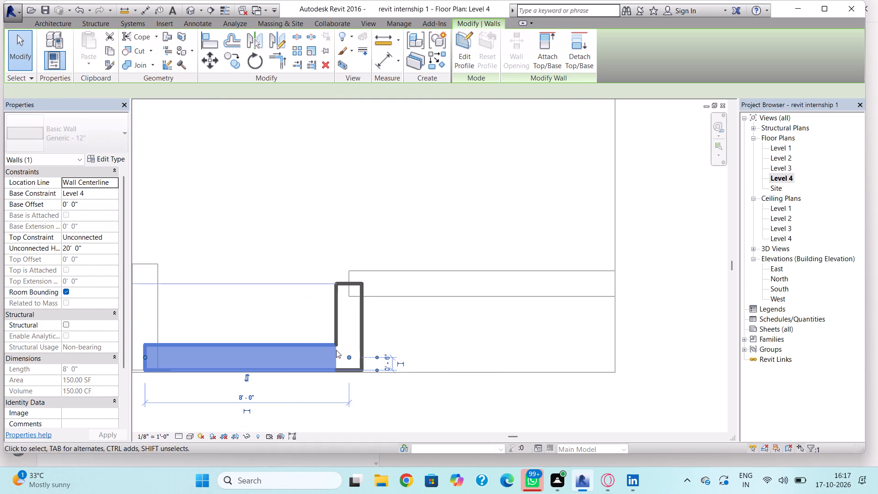
{"action": "key", "text": "Escape"}
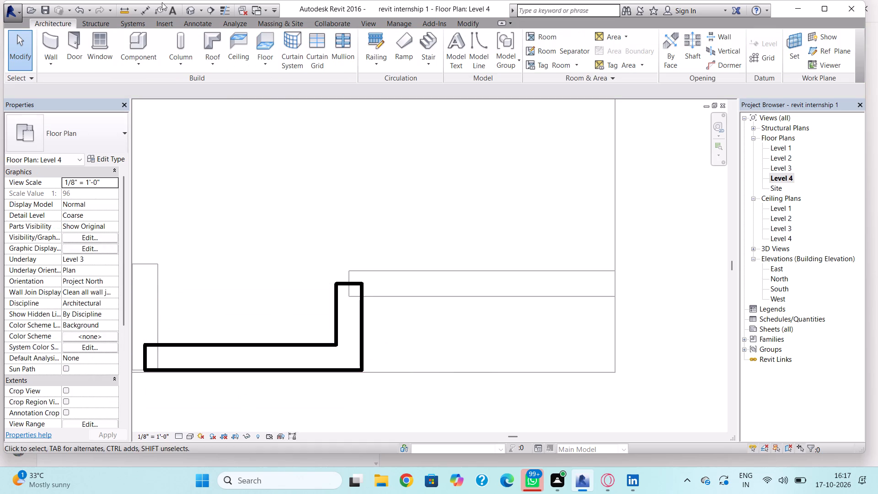
In the 3D view, set the base constraint of both new 12" walls to Level 3 and dismiss the notification window.
{"action": "left_click", "coordinate": [183, 10]}
{"action": "left_click", "coordinate": [187, 10]}
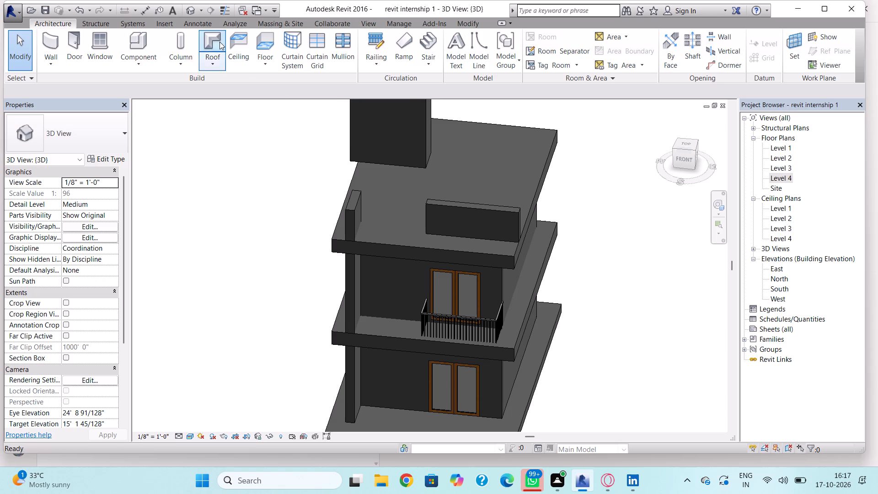
{"action": "left_click", "coordinate": [422, 162]}
{"action": "left_click", "coordinate": [387, 147]}
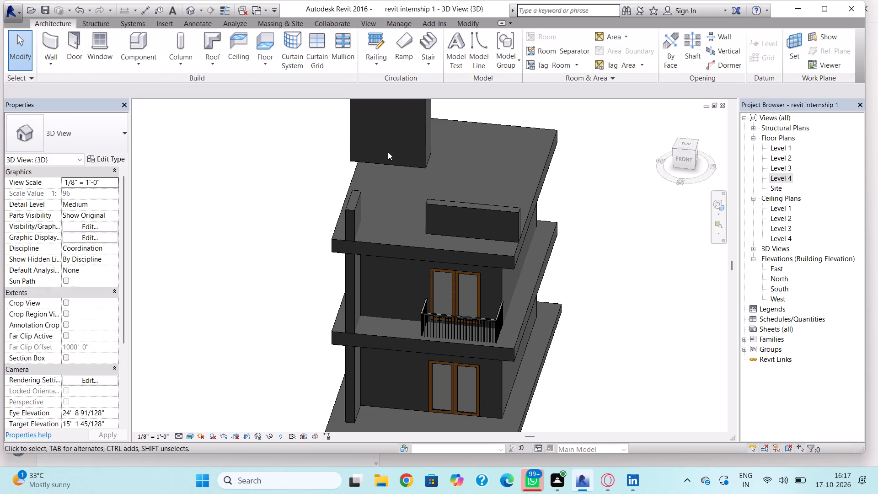
{"action": "left_click", "coordinate": [396, 157], "text": "ctrl"}
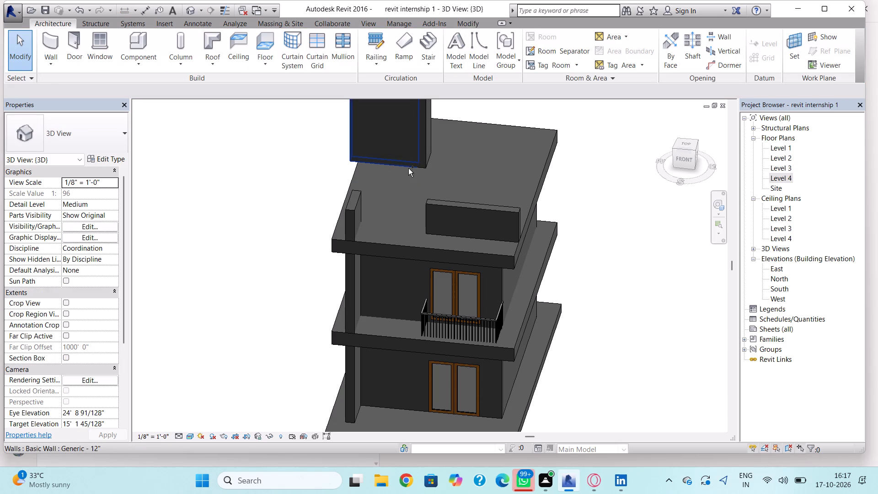
{"action": "left_click", "coordinate": [408, 168], "text": "ctrl"}
{"action": "left_click", "coordinate": [424, 157], "text": "ctrl"}
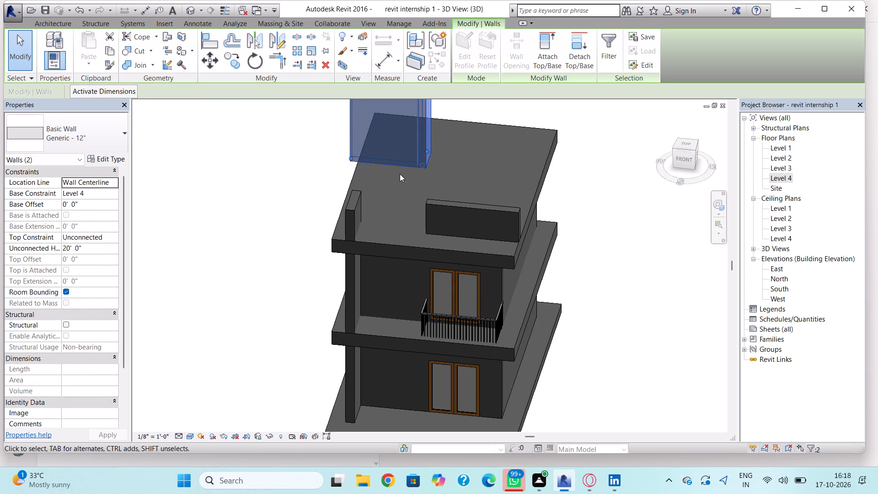
{"action": "left_click", "coordinate": [108, 191]}
{"action": "left_click", "coordinate": [114, 190]}
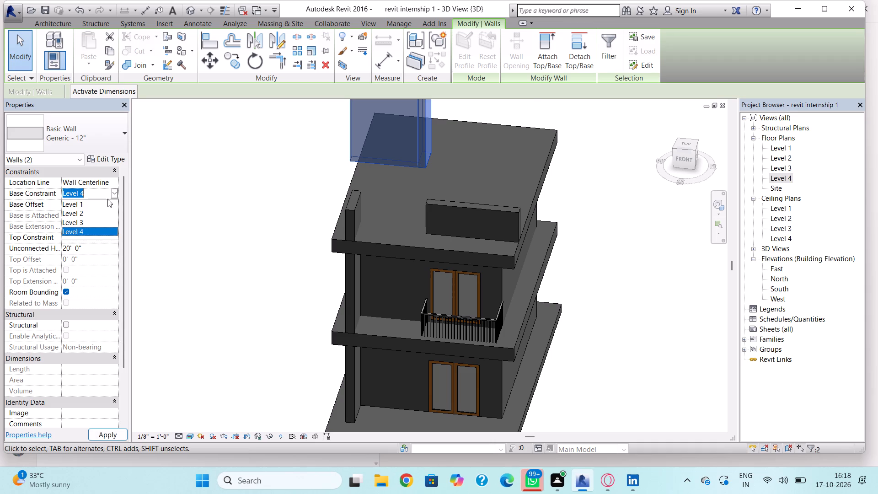
{"action": "left_click", "coordinate": [89, 221]}
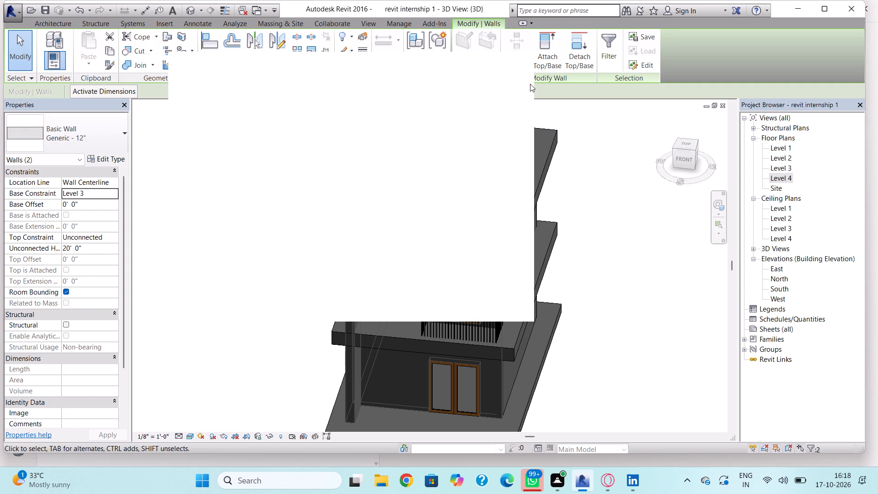
{"action": "left_click", "coordinate": [527, 77]}
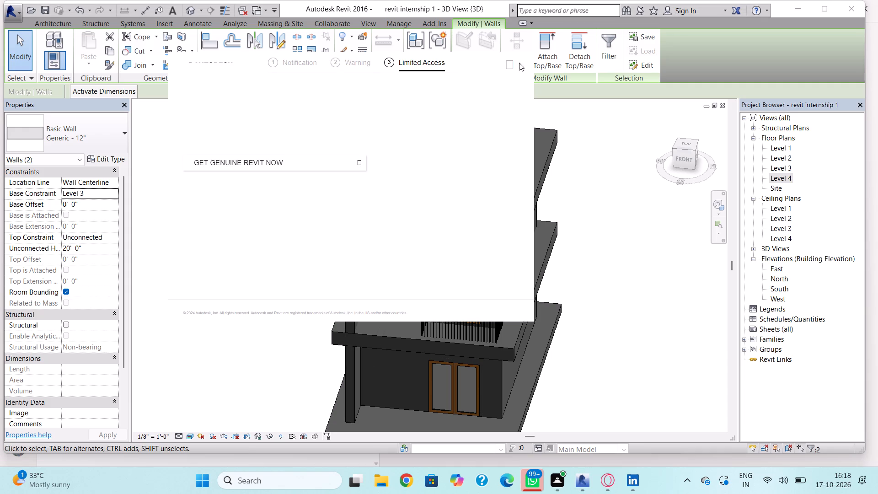
{"action": "left_click", "coordinate": [510, 64]}
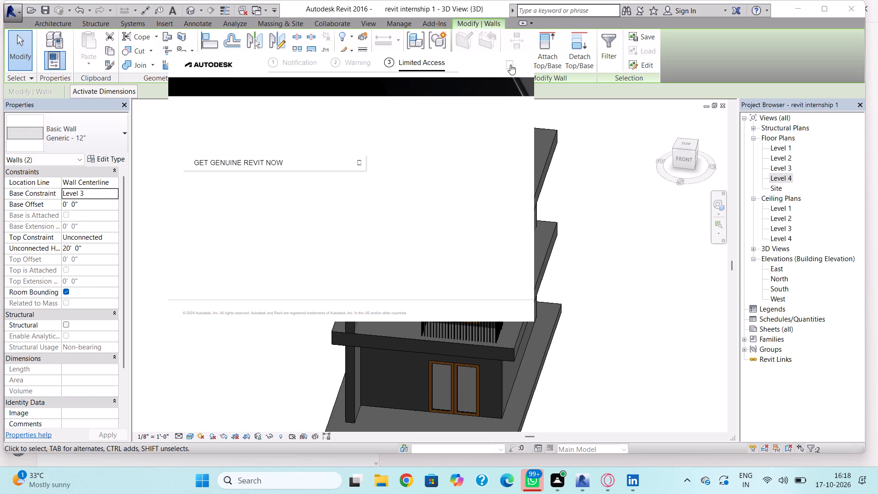
{"action": "left_click", "coordinate": [510, 64]}
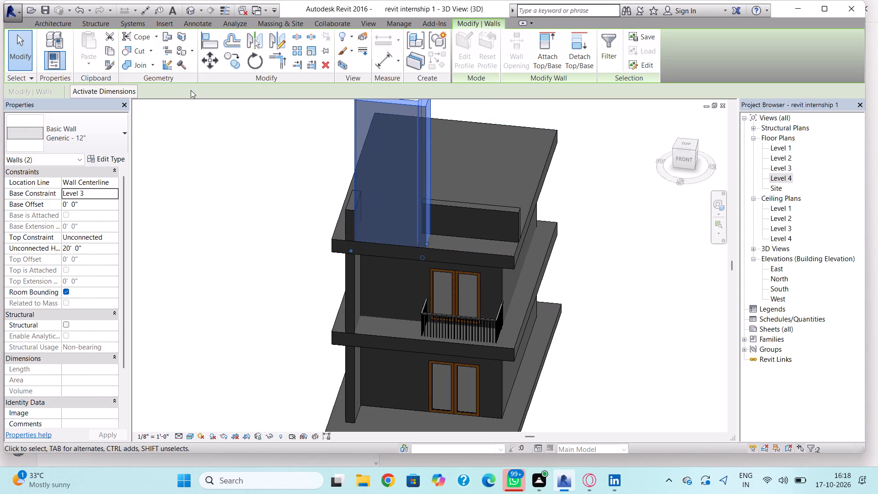
Copy the two selected 12" front walls and paste them aligned to Level 1 and Level 2.
{"action": "left_click", "coordinate": [114, 53]}
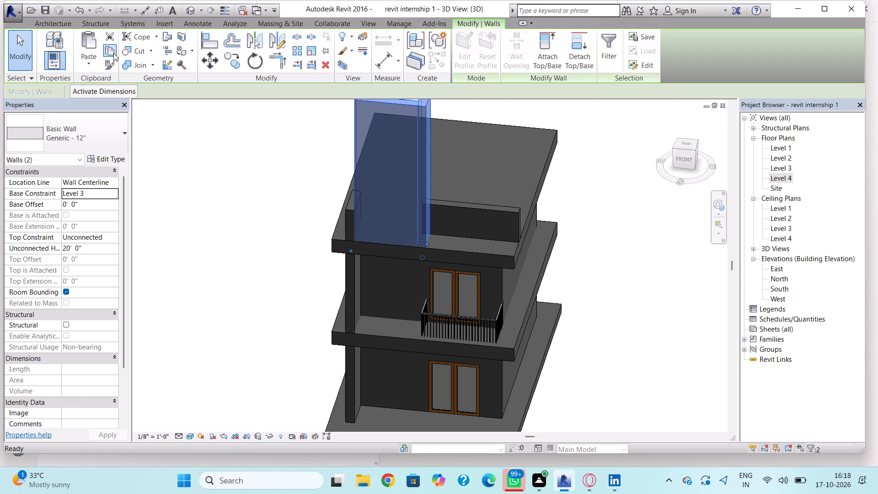
{"action": "left_click", "coordinate": [76, 62]}
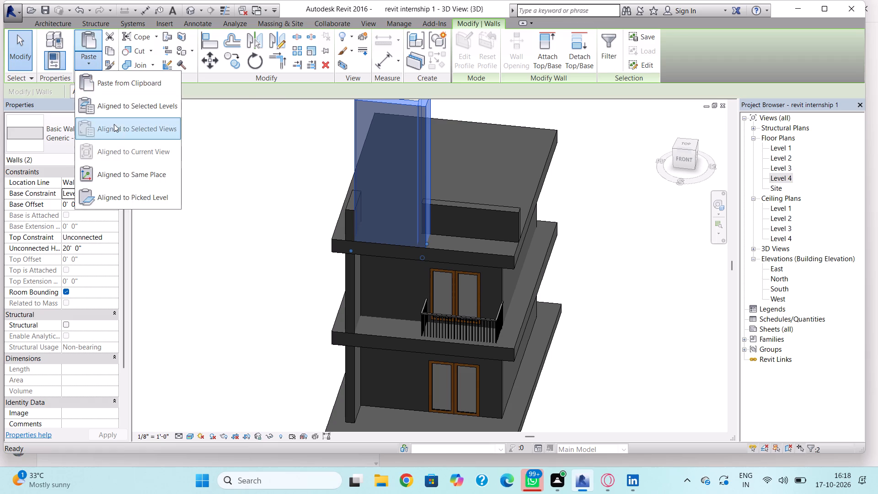
{"action": "left_click", "coordinate": [123, 107]}
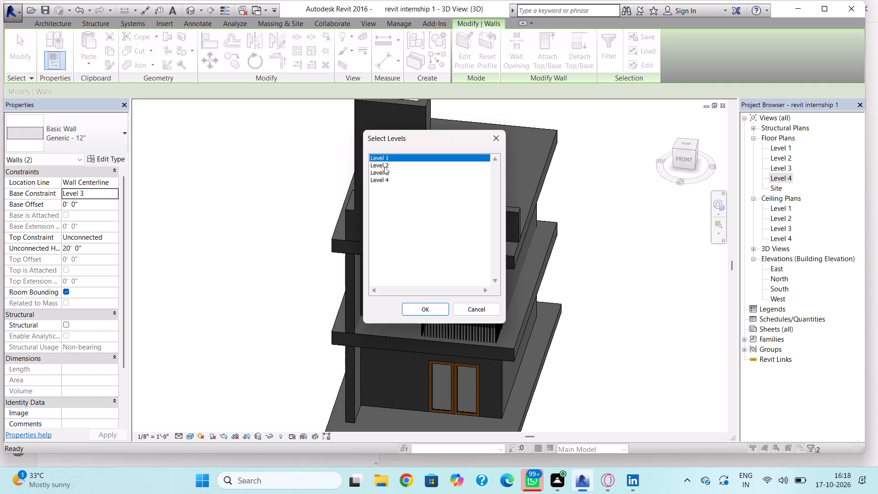
{"action": "left_click", "coordinate": [384, 166], "text": "ctrl"}
{"action": "left_click", "coordinate": [417, 310]}
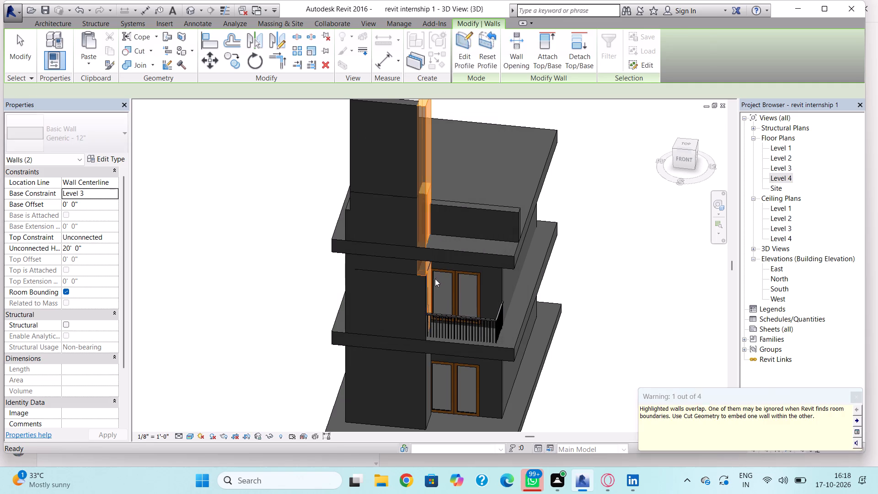
{"action": "key", "text": "Escape"}
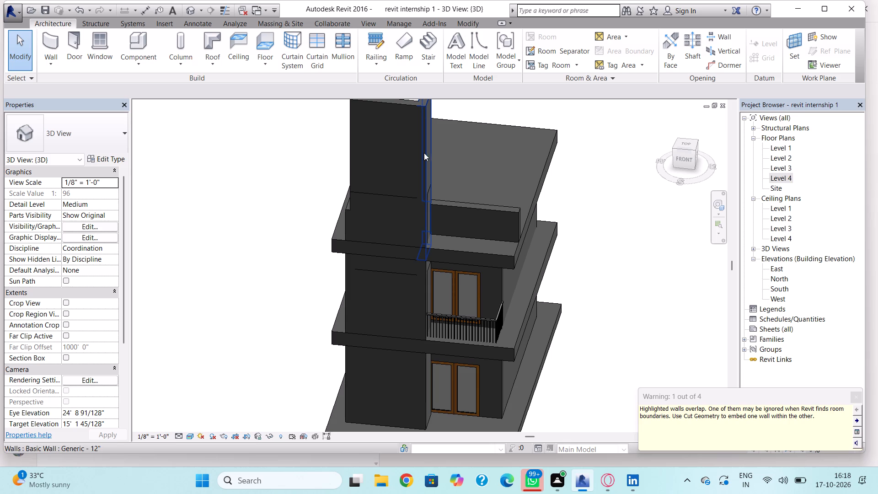
Lower the top of the Level 3 return wall beside the parapet to just above the upper roof.
{"action": "right_click_drag", "start_coordinate": [459, 172], "coordinate": [346, 238], "text": "shift"}
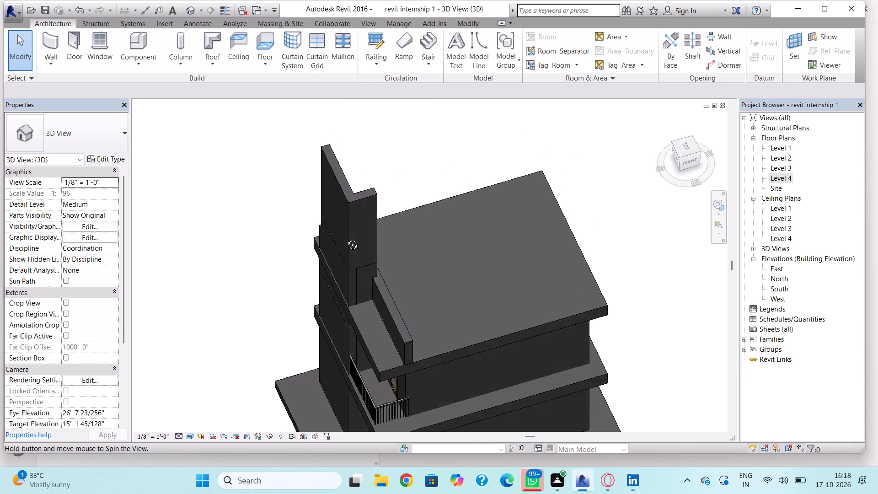
{"action": "right_click_drag", "start_coordinate": [346, 238], "coordinate": [316, 204], "text": "shift"}
{"action": "left_click", "coordinate": [351, 242]}
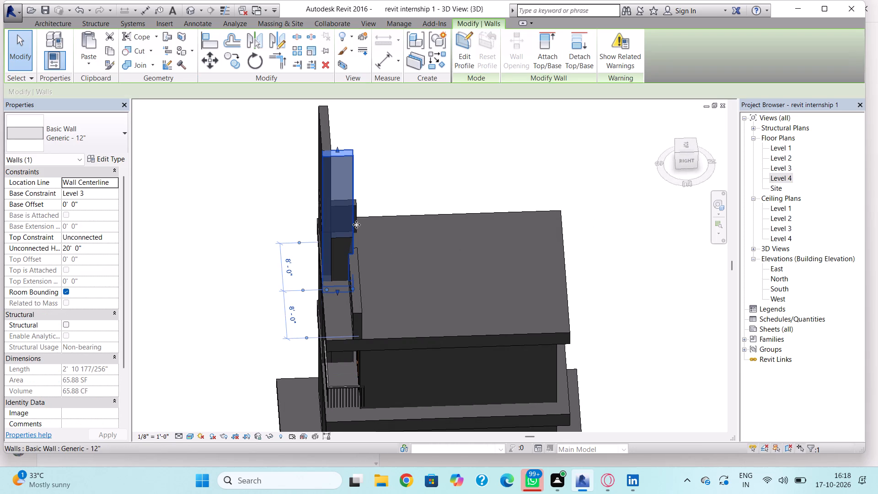
{"action": "left_click_drag", "start_coordinate": [337, 150], "coordinate": [348, 283]}
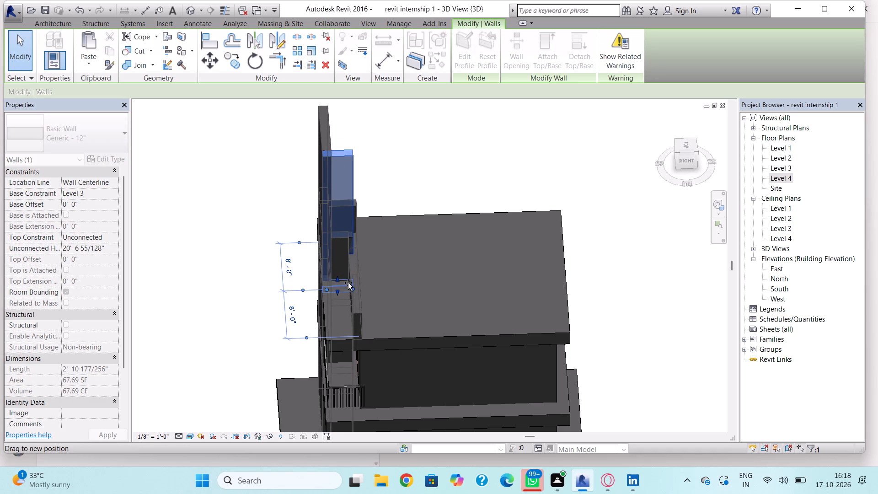
{"action": "left_click_drag", "start_coordinate": [348, 283], "coordinate": [348, 271]}
Delete the pasted 12" return wall based at Level 2, beside the upper balcony door.
{"action": "left_click", "coordinate": [343, 237]}
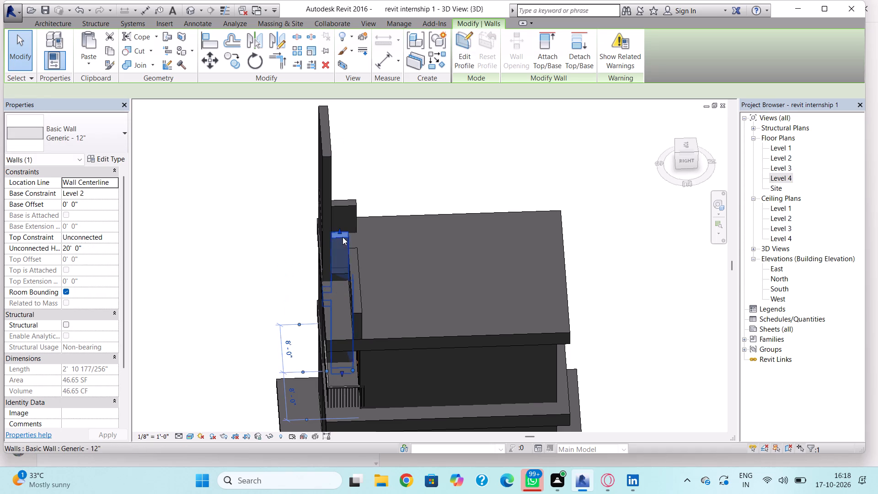
{"action": "right_click_drag", "start_coordinate": [331, 274], "coordinate": [428, 193], "text": "shift"}
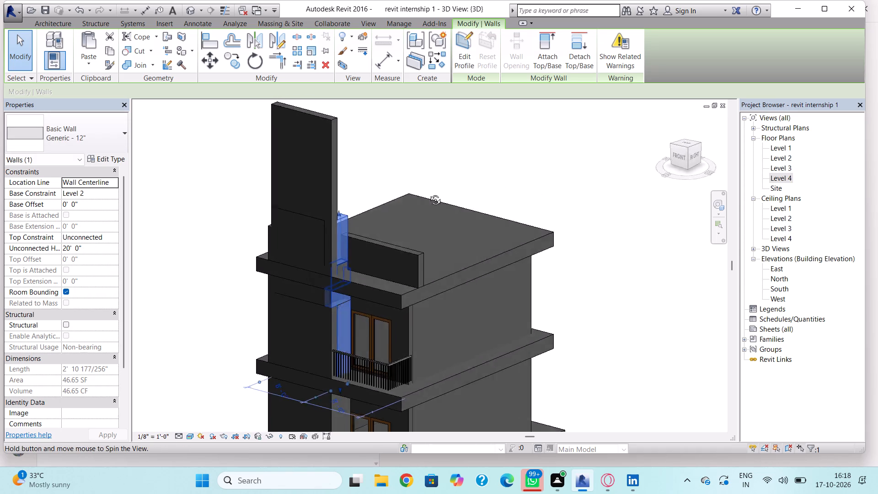
{"action": "right_click_drag", "start_coordinate": [428, 193], "coordinate": [446, 190], "text": "shift"}
{"action": "key", "text": "Delete"}
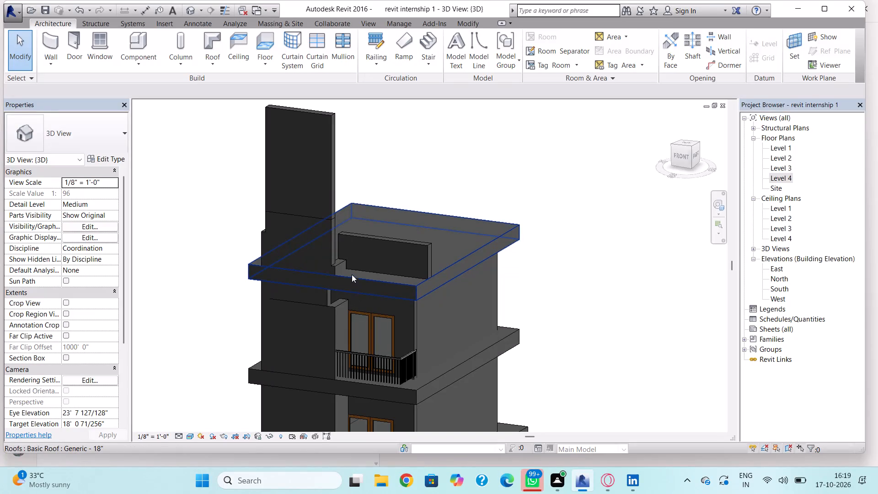
Raise the Level 3 return wall's top to an 8' height and extend its base down to a -2' offset.
{"action": "left_click", "coordinate": [340, 262]}
{"action": "left_click_drag", "start_coordinate": [335, 258], "coordinate": [335, 218]}
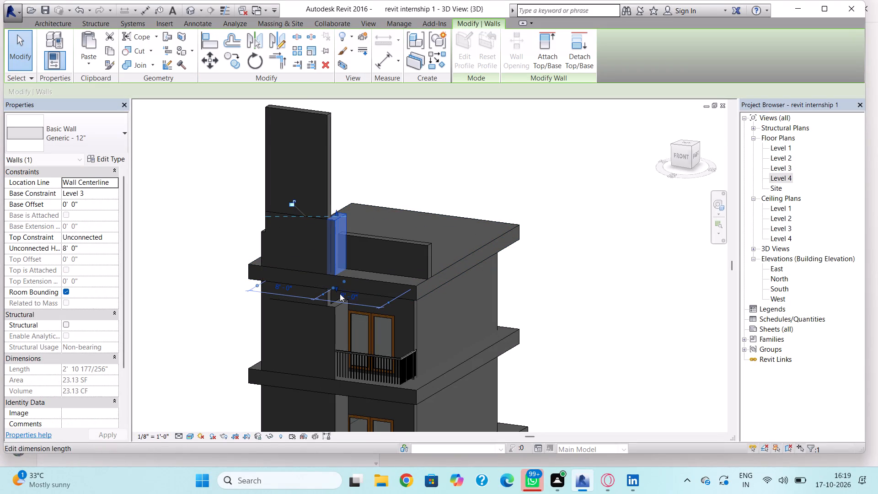
{"action": "left_click_drag", "start_coordinate": [336, 289], "coordinate": [337, 312]}
{"action": "key", "text": "ctrl+z"}
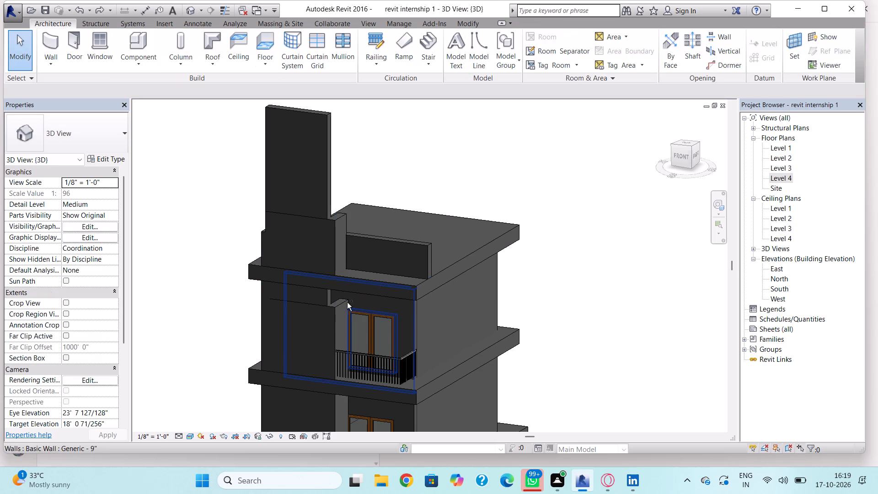
{"action": "left_click", "coordinate": [337, 261]}
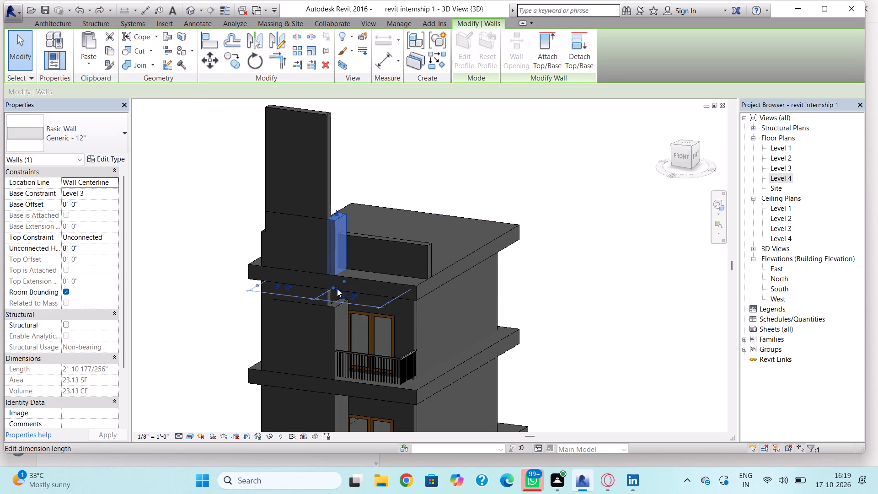
{"action": "left_click_drag", "start_coordinate": [337, 289], "coordinate": [337, 297]}
{"action": "left_click_drag", "start_coordinate": [334, 289], "coordinate": [338, 303]}
{"action": "scroll", "coordinate": [334, 299], "scroll_direction": "up", "scroll_amount": 8}
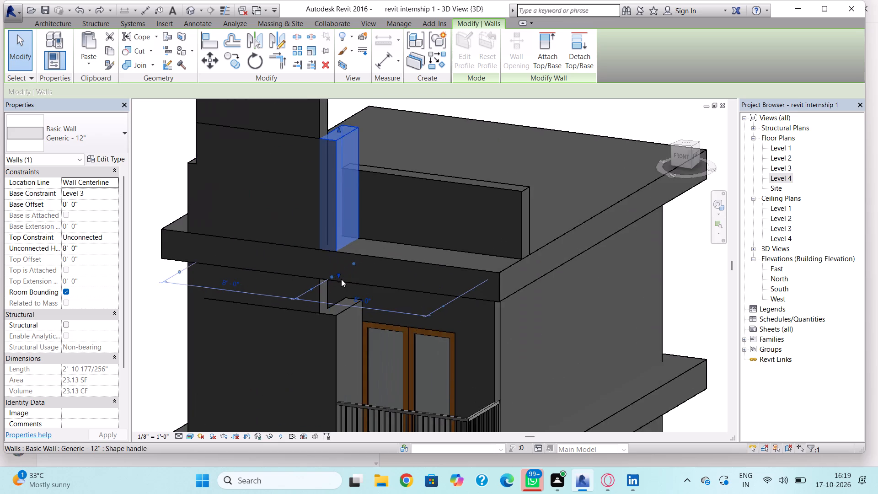
{"action": "scroll", "coordinate": [341, 279], "scroll_direction": "up", "scroll_amount": 6}
{"action": "left_click_drag", "start_coordinate": [334, 260], "coordinate": [335, 297]}
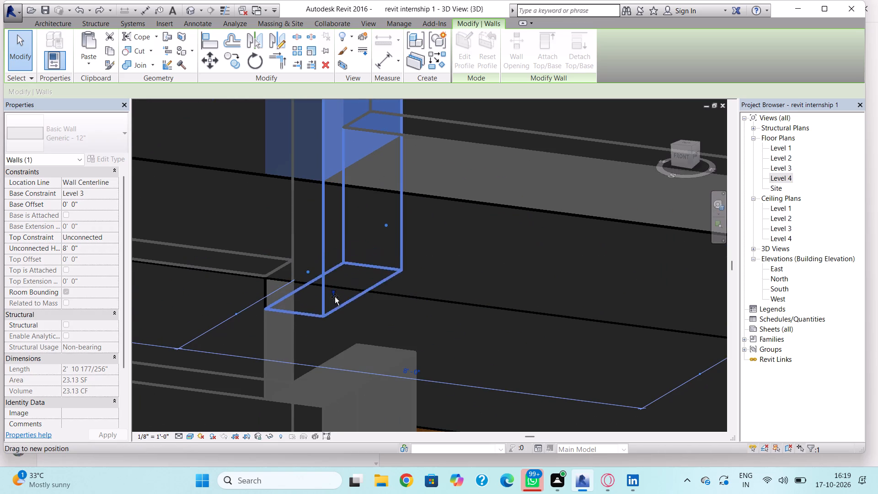
{"action": "left_click_drag", "start_coordinate": [335, 297], "coordinate": [340, 382]}
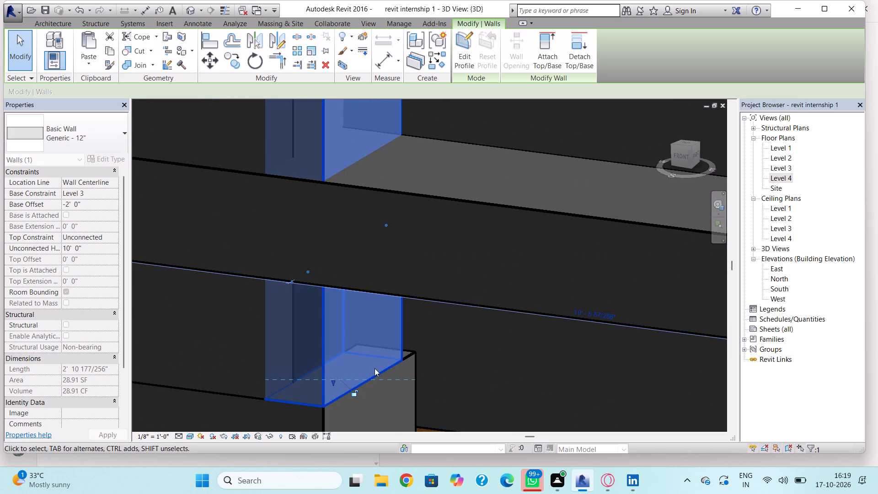
{"action": "key", "text": "grave"}
{"action": "key", "text": "Escape"}
Delete the 20' high front wall based at Level 3 that rises above the roof.
{"action": "scroll", "coordinate": [362, 349], "scroll_direction": "down", "scroll_amount": 10}
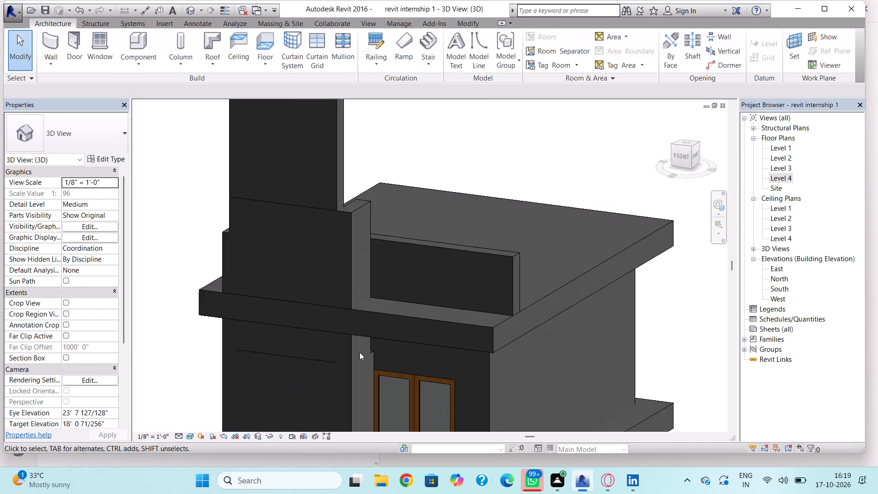
{"action": "right_click_drag", "start_coordinate": [285, 346], "coordinate": [354, 346], "text": "shift"}
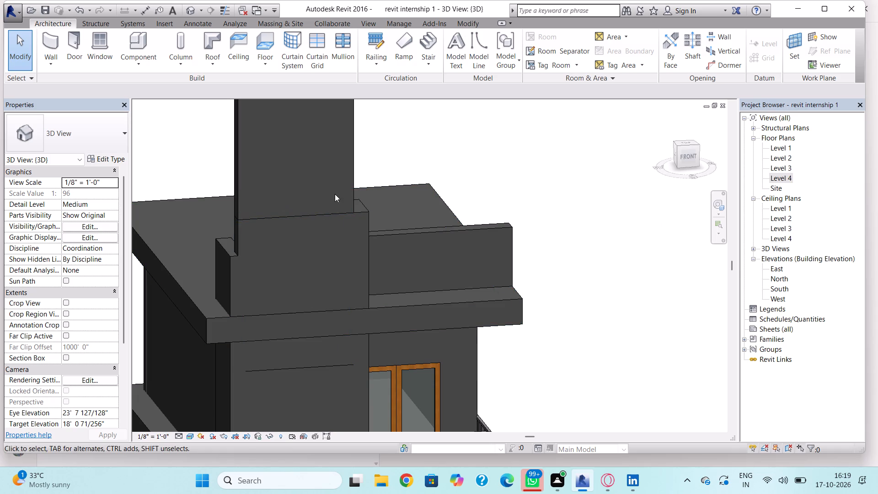
{"action": "left_click", "coordinate": [353, 183]}
{"action": "scroll", "coordinate": [348, 230], "scroll_direction": "down", "scroll_amount": 5}
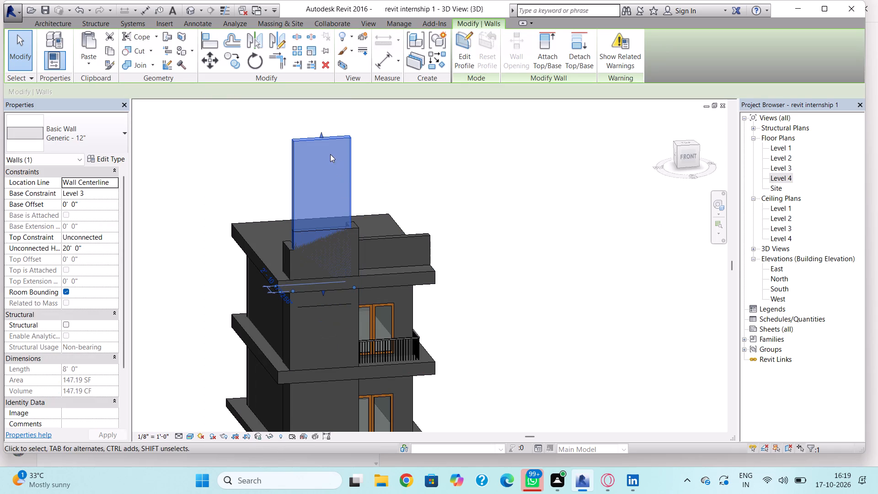
{"action": "key", "text": "Delete"}
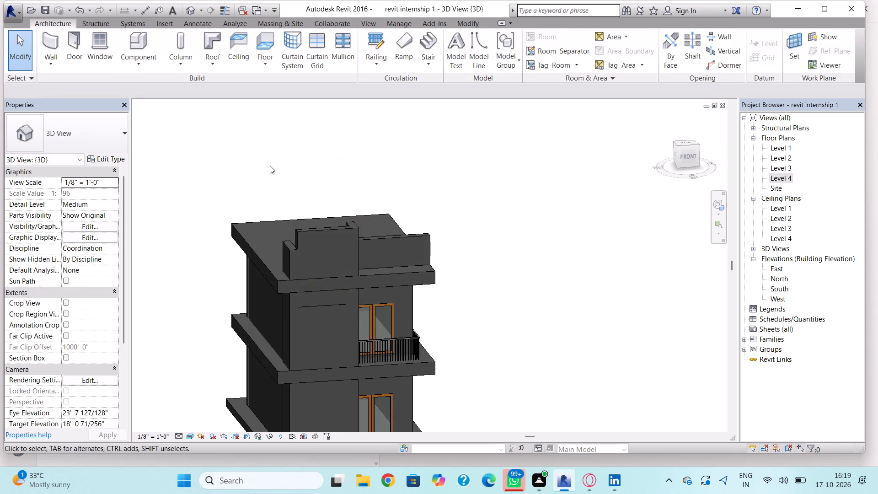
Lower the Level 2 front wall's top to the pier's height, an unconnected height of 17' 8 3/4", dismissing the Autodesk notification.
{"action": "left_click", "coordinate": [323, 230]}
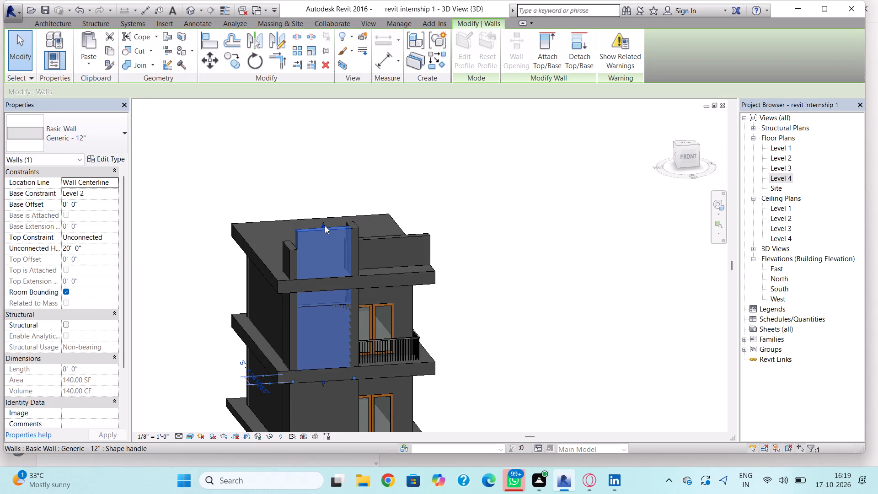
{"action": "left_click_drag", "start_coordinate": [324, 225], "coordinate": [325, 246]}
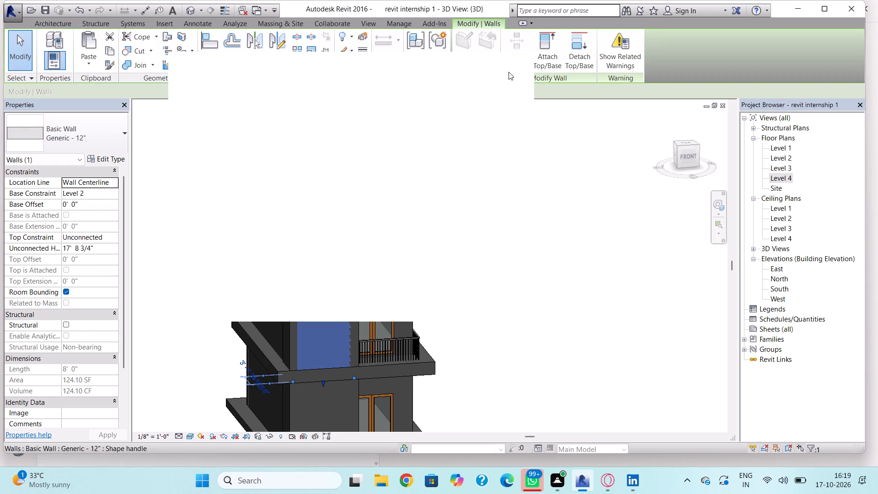
{"action": "left_click", "coordinate": [509, 72]}
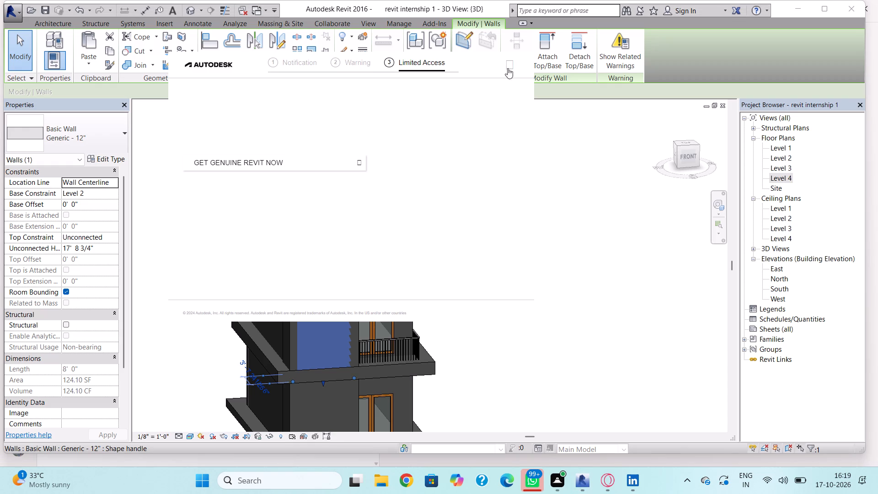
{"action": "left_click", "coordinate": [504, 65]}
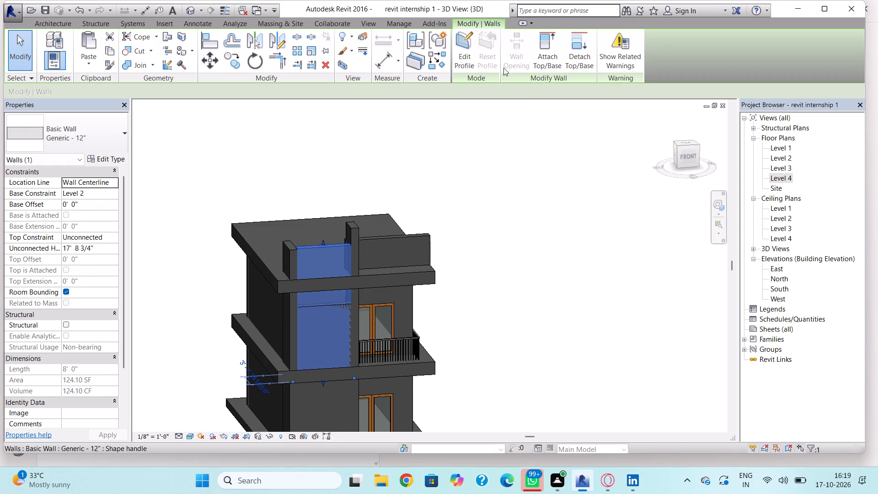
{"action": "left_click_drag", "start_coordinate": [324, 241], "coordinate": [326, 231]}
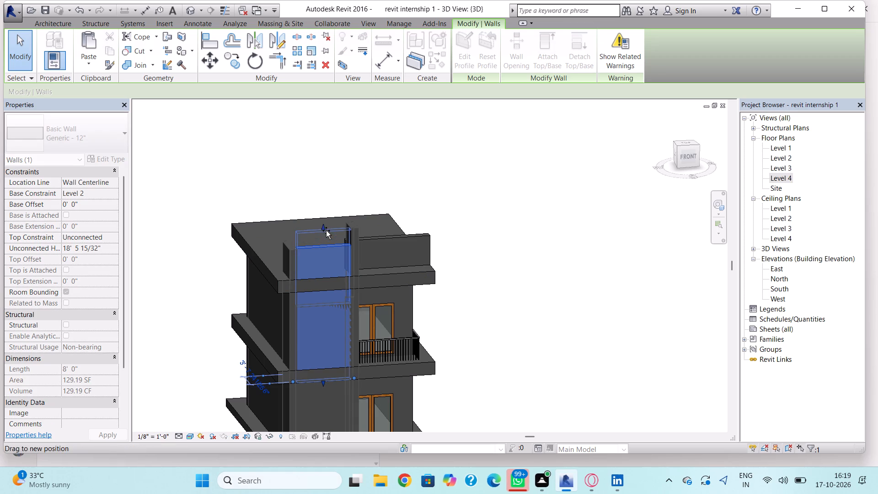
{"action": "left_click_drag", "start_coordinate": [326, 231], "coordinate": [325, 246]}
Lower the return wall's top to align with the front wall, at an unconnected height of 7' 8 3/4".
{"action": "left_click", "coordinate": [348, 223]}
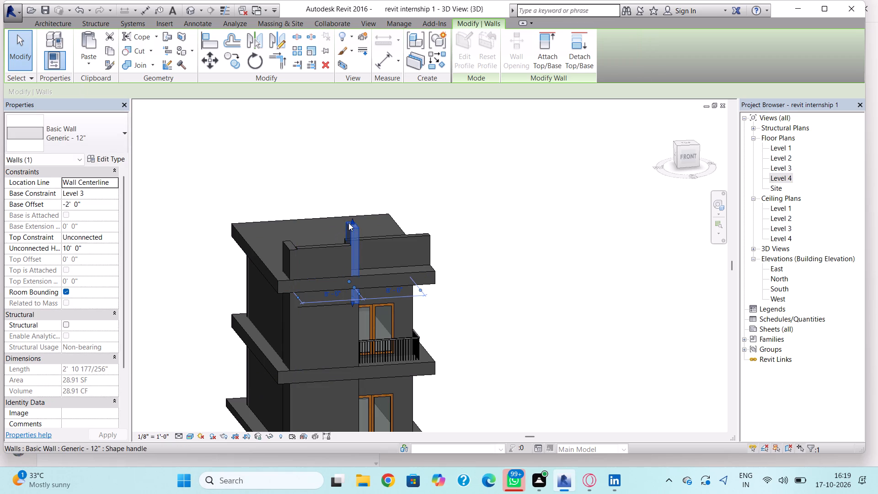
{"action": "left_click_drag", "start_coordinate": [352, 218], "coordinate": [352, 238]}
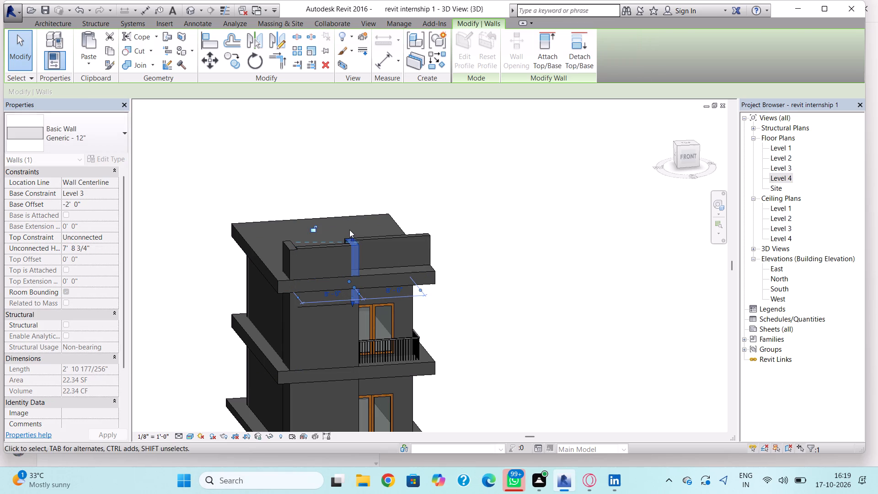
{"action": "key", "text": "Escape"}
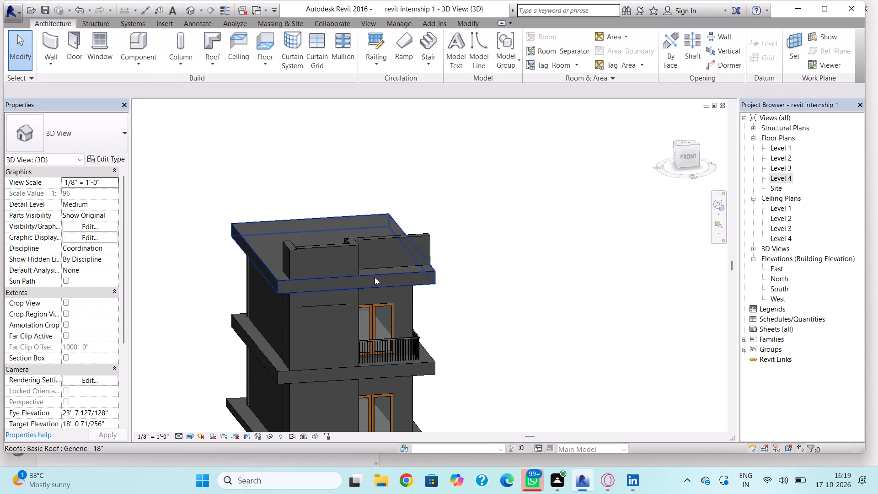
Delete the pasted 8' long front wall based at Level 1.
{"action": "right_click_drag", "start_coordinate": [375, 278], "coordinate": [361, 222], "text": "shift"}
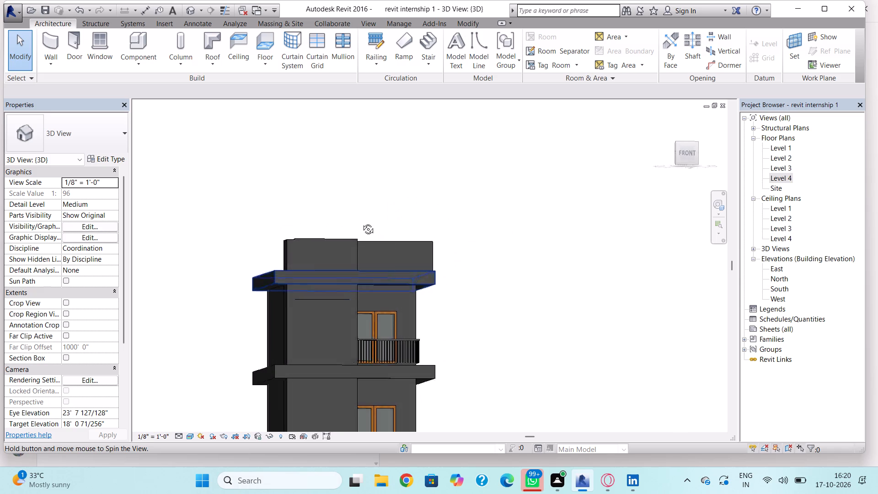
{"action": "right_click_drag", "start_coordinate": [361, 222], "coordinate": [356, 246], "text": "shift"}
{"action": "left_click", "coordinate": [329, 301]}
{"action": "scroll", "coordinate": [317, 346], "scroll_direction": "down", "scroll_amount": 4}
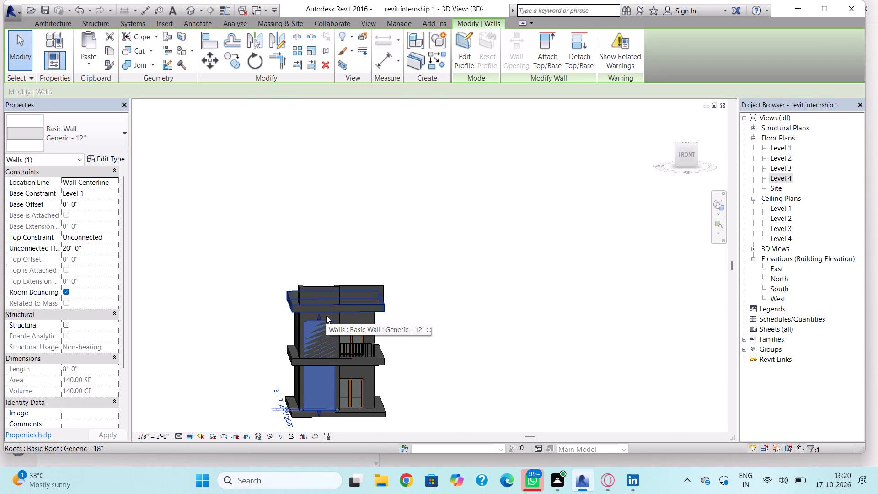
{"action": "key", "text": "Delete"}
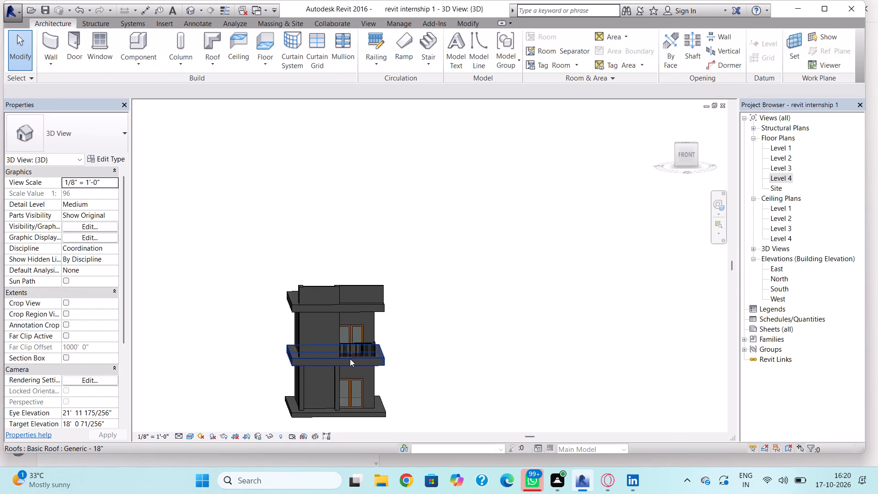
Extend the Level 2 projecting front wall's base down to the ground-level slab.
{"action": "right_click_drag", "start_coordinate": [345, 362], "coordinate": [289, 398]}
{"action": "right_click_drag", "start_coordinate": [331, 371], "coordinate": [277, 410], "text": "shift"}
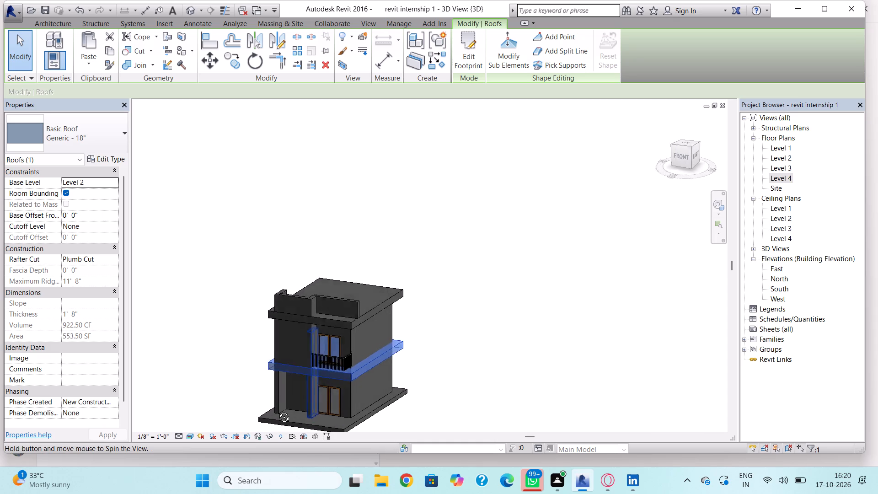
{"action": "right_click_drag", "start_coordinate": [277, 410], "coordinate": [335, 301], "text": "shift"}
{"action": "left_click", "coordinate": [323, 312]}
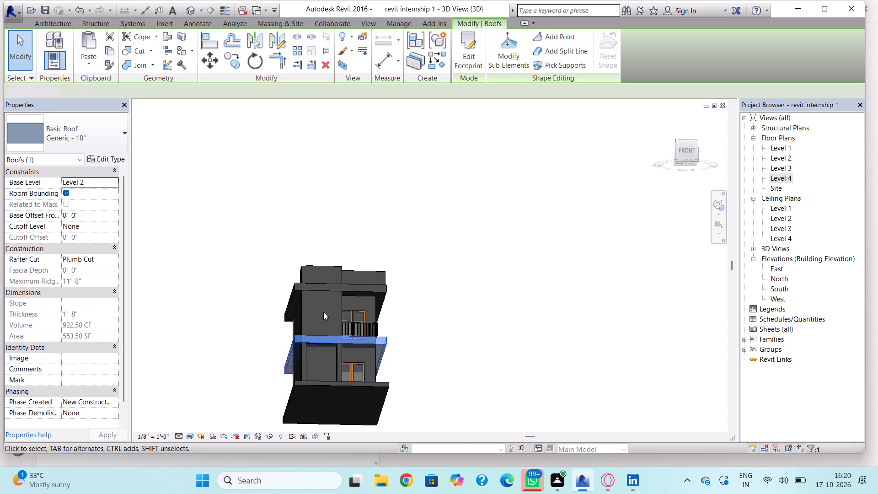
{"action": "left_click", "coordinate": [323, 271]}
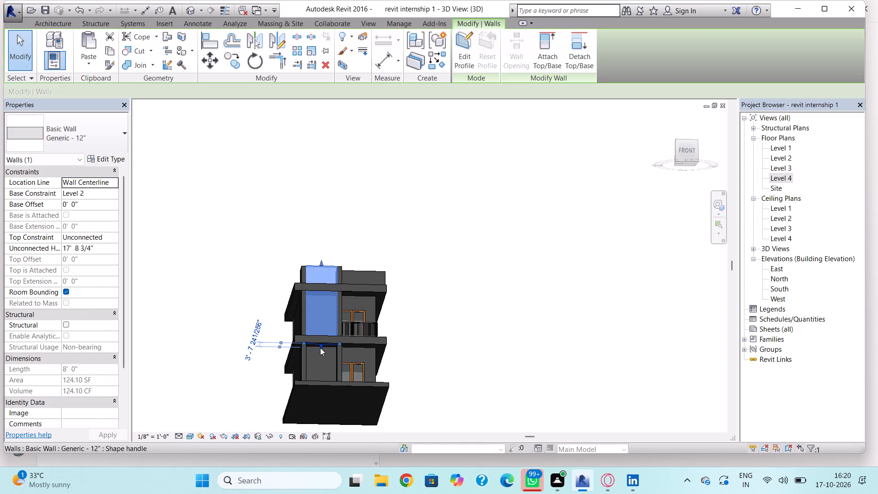
{"action": "left_click_drag", "start_coordinate": [320, 348], "coordinate": [323, 384]}
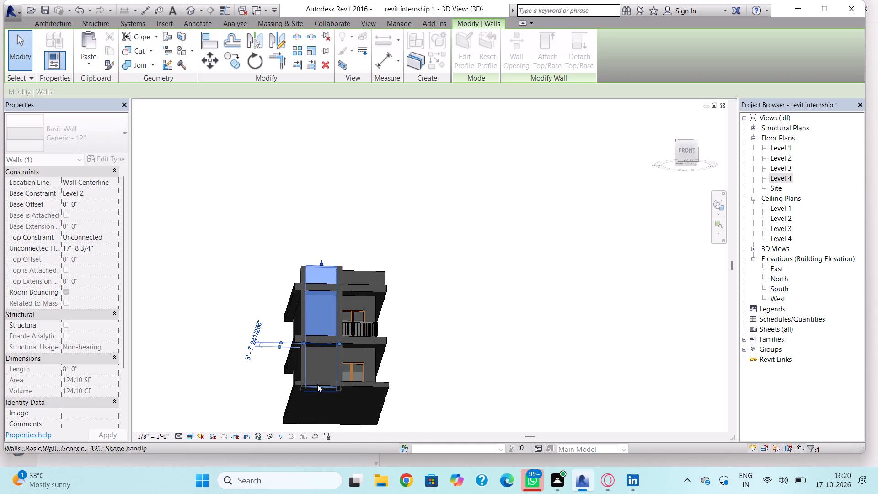
{"action": "key", "text": "Escape"}
Nudge the narrow side wall at the projecting front corner slightly outward, away from the balcony.
{"action": "right_click_drag", "start_coordinate": [359, 331], "coordinate": [353, 341], "text": "shift"}
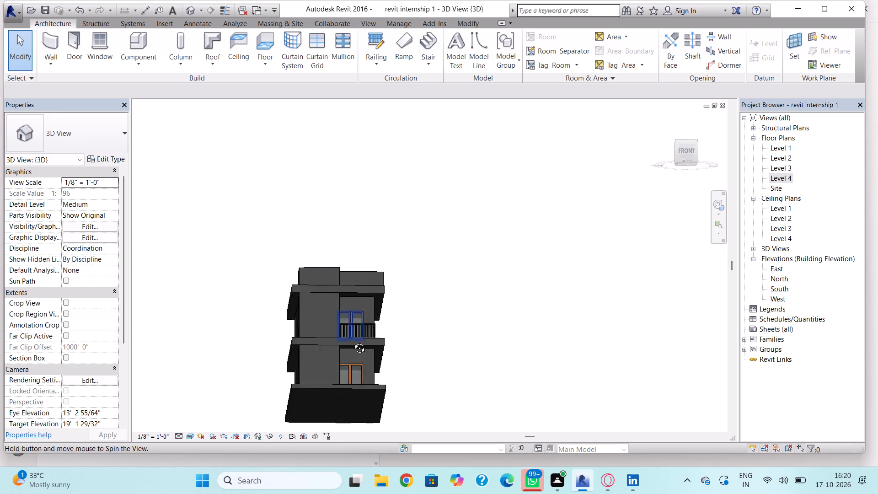
{"action": "right_click_drag", "start_coordinate": [353, 341], "coordinate": [385, 403], "text": "shift"}
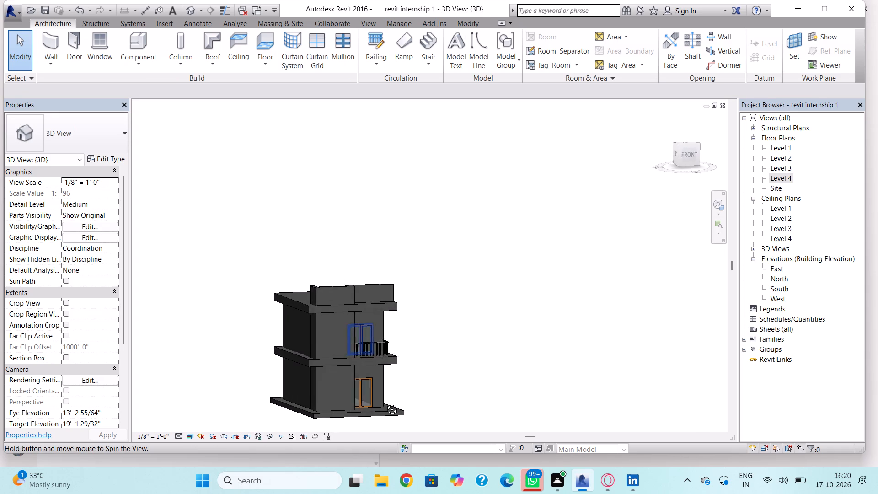
{"action": "right_click_drag", "start_coordinate": [385, 403], "coordinate": [406, 408], "text": "shift"}
{"action": "left_click", "coordinate": [331, 332]}
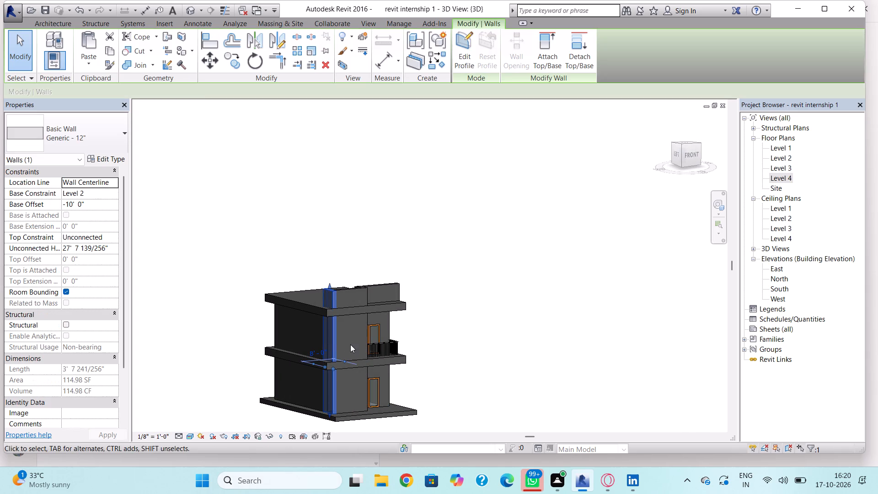
{"action": "right_click_drag", "start_coordinate": [334, 338], "coordinate": [315, 386]}
{"action": "right_click_drag", "start_coordinate": [339, 348], "coordinate": [299, 413], "text": "shift"}
{"action": "scroll", "coordinate": [349, 323], "scroll_direction": "up", "scroll_amount": 9}
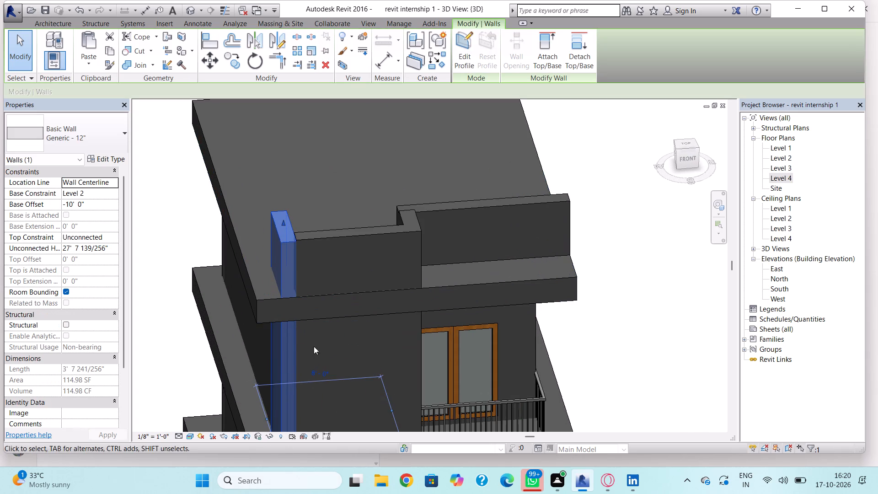
{"action": "middle_click_drag", "start_coordinate": [311, 348], "coordinate": [349, 231]}
{"action": "key", "text": "Left"}
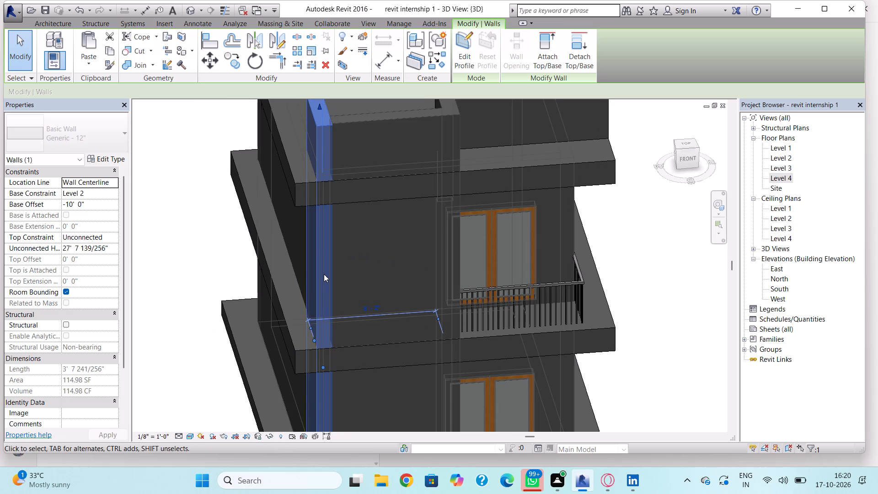
{"action": "key", "text": "Left"}
{"action": "key", "text": "Down"}
{"action": "key", "text": "Down"}
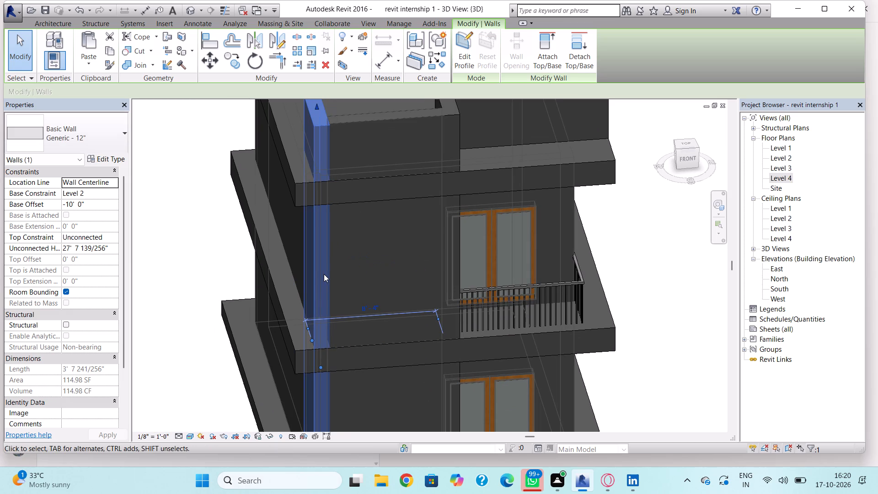
{"action": "key", "text": "Down"}
{"action": "key", "text": "Down"}
{"action": "key", "text": "Down"}
{"action": "key", "text": "Down"}
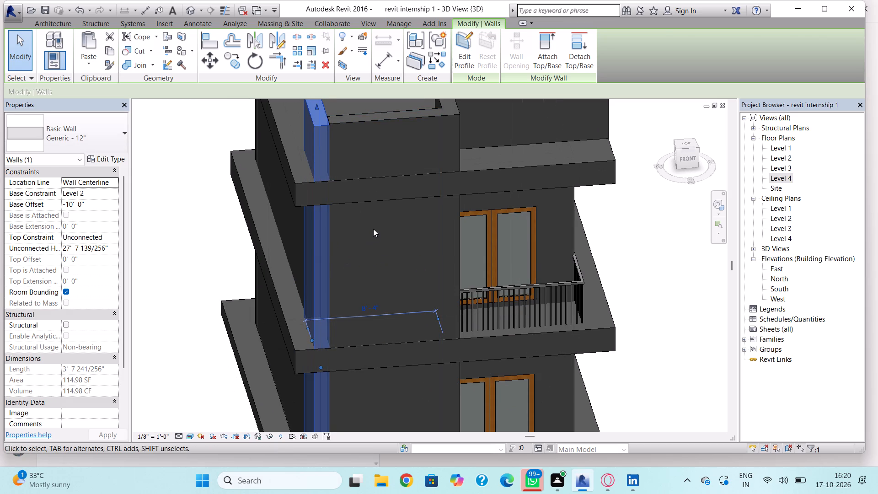
{"action": "key", "text": "Escape"}
Change the narrow side wall's type to Generic - 12" Masonry.
{"action": "scroll", "coordinate": [369, 256], "scroll_direction": "down", "scroll_amount": 1}
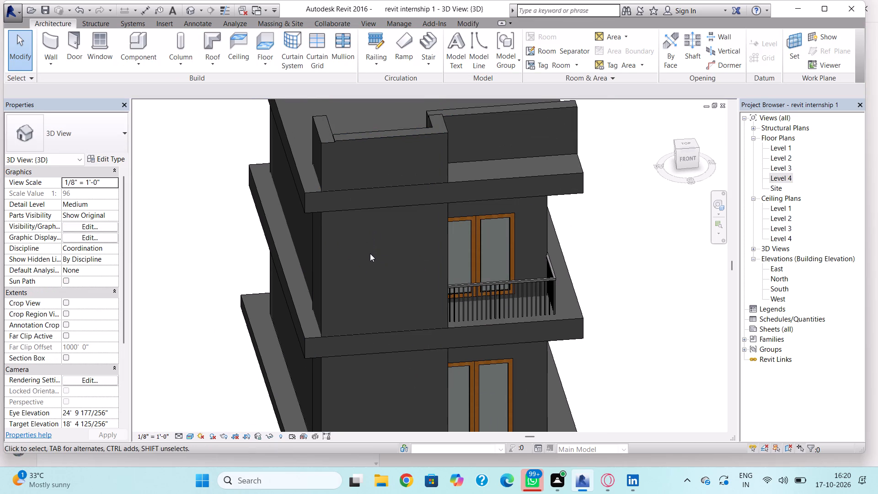
{"action": "left_click", "coordinate": [322, 149]}
{"action": "left_click", "coordinate": [85, 140]}
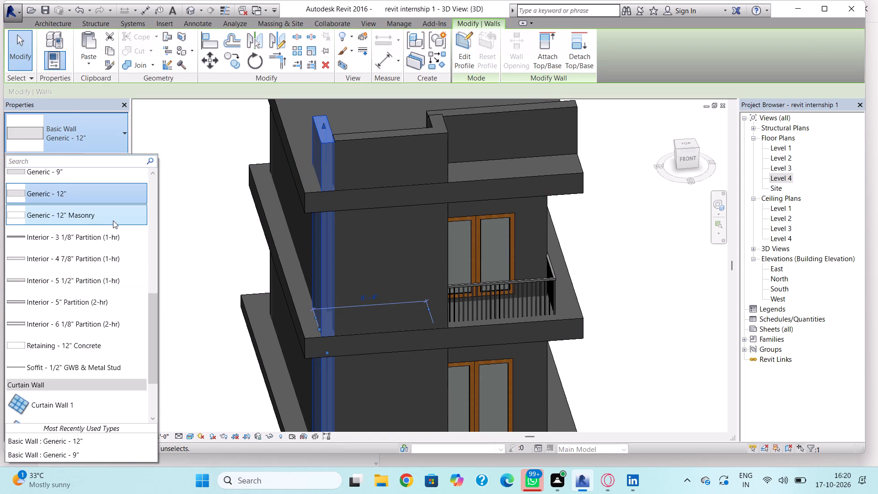
{"action": "left_click", "coordinate": [113, 220]}
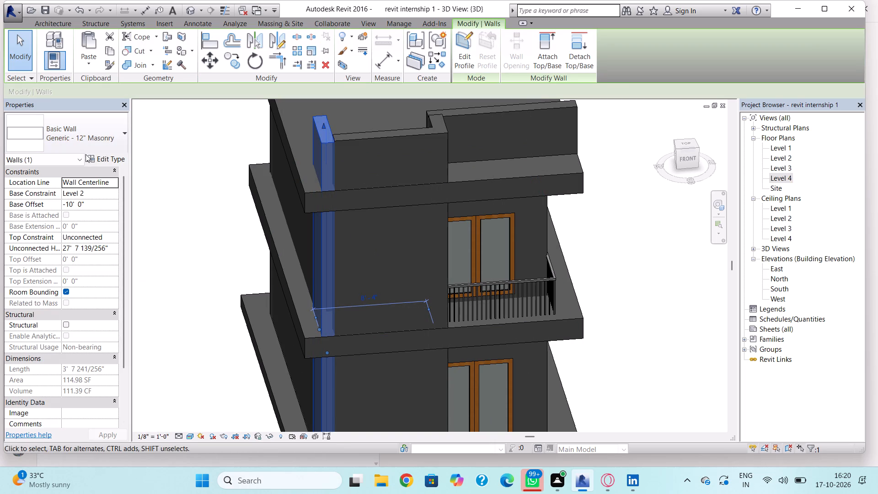
Edit the Generic - 12" Masonry assembly, entering 18" and finally 20" as the structure layer's thickness.
{"action": "left_click", "coordinate": [86, 155]}
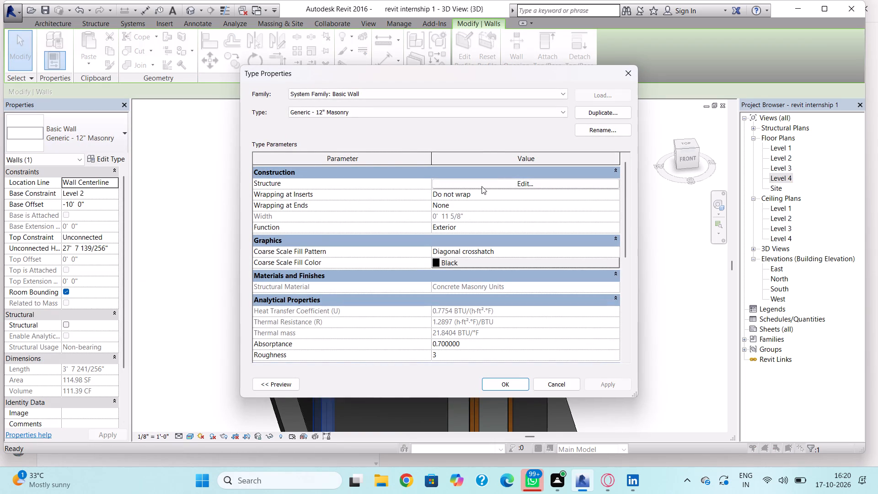
{"action": "left_click", "coordinate": [482, 186]}
{"action": "left_click", "coordinate": [467, 179]}
{"action": "left_click_drag", "start_coordinate": [467, 179], "coordinate": [341, 180]}
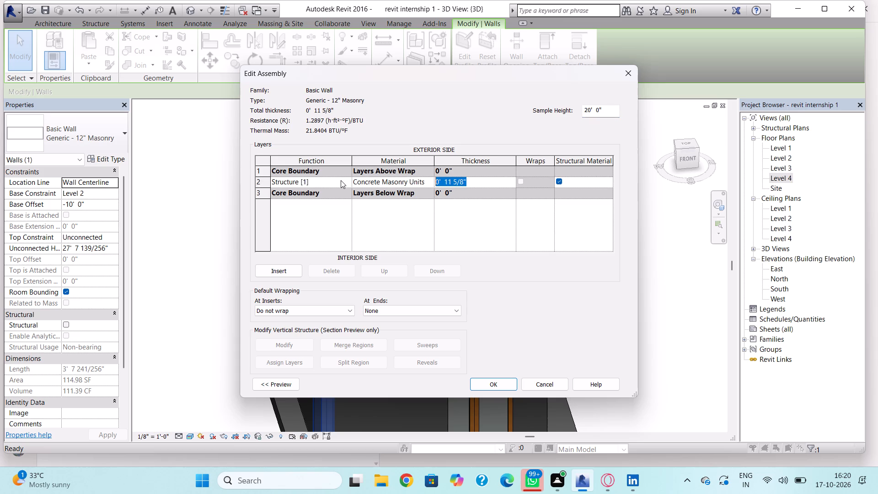
{"action": "type", "text": "18\""}
{"action": "key", "text": "Return"}
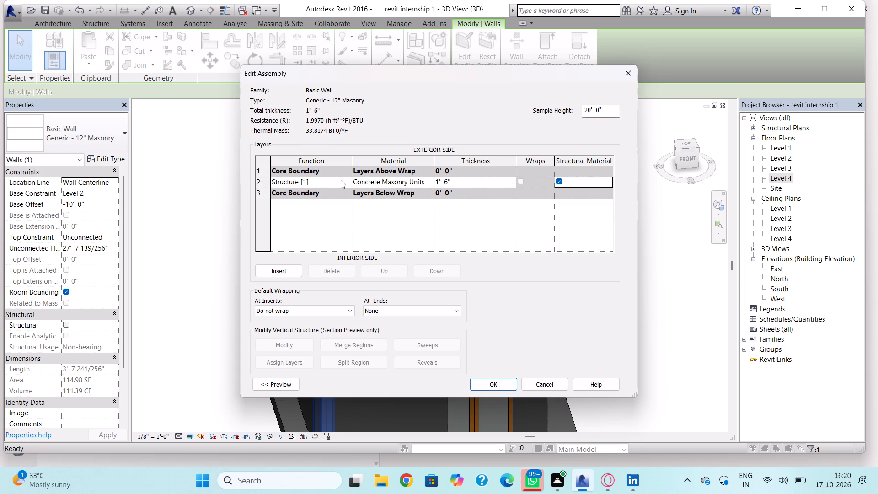
{"action": "left_click", "coordinate": [487, 179]}
{"action": "type", "text": "20\""}
{"action": "key", "text": "Return"}
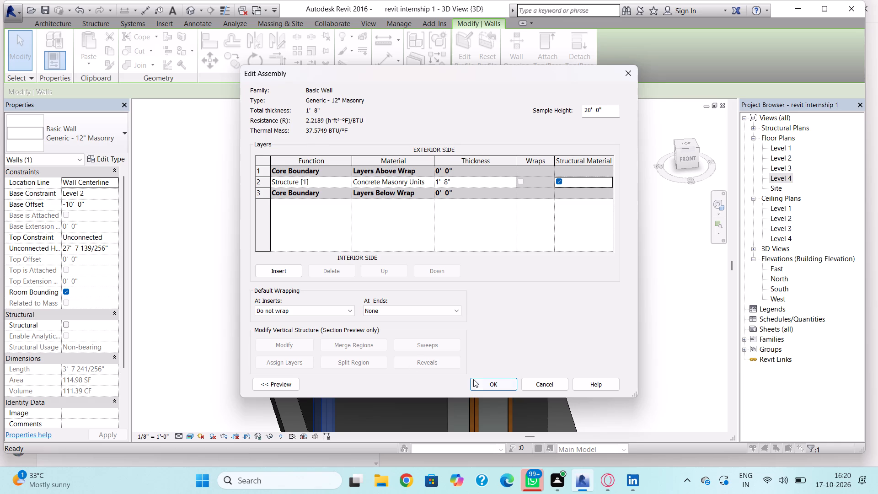
{"action": "left_click", "coordinate": [479, 379]}
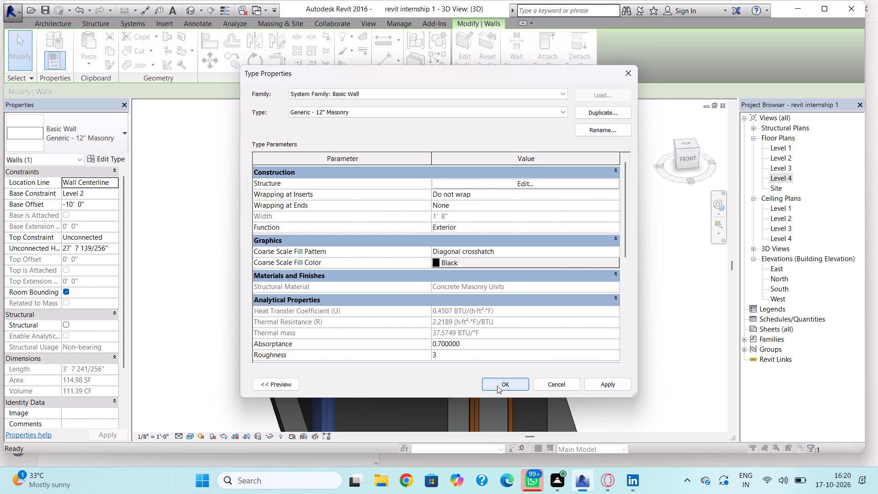
{"action": "left_click", "coordinate": [497, 386]}
{"action": "key", "text": "Escape"}
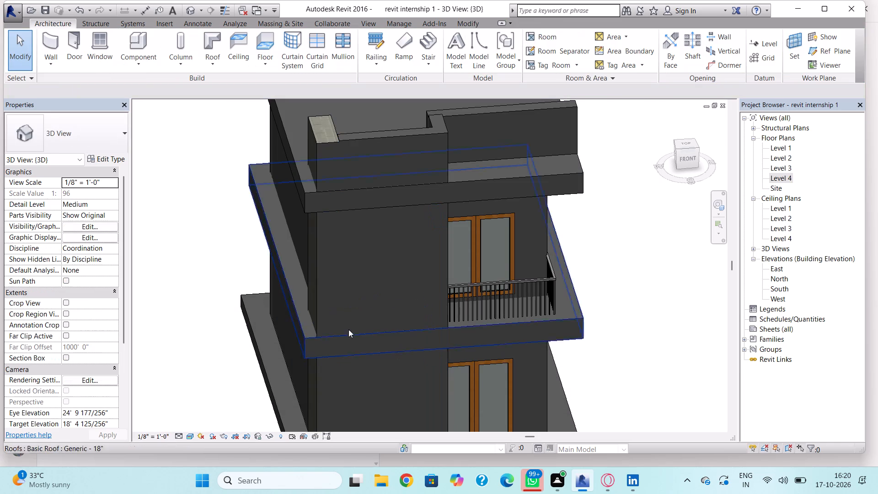
Nudge the thickened masonry side wall outward until it projects past the side edges of the roof slabs.
{"action": "left_click", "coordinate": [334, 299]}
{"action": "left_click", "coordinate": [323, 287]}
{"action": "left_click", "coordinate": [318, 270]}
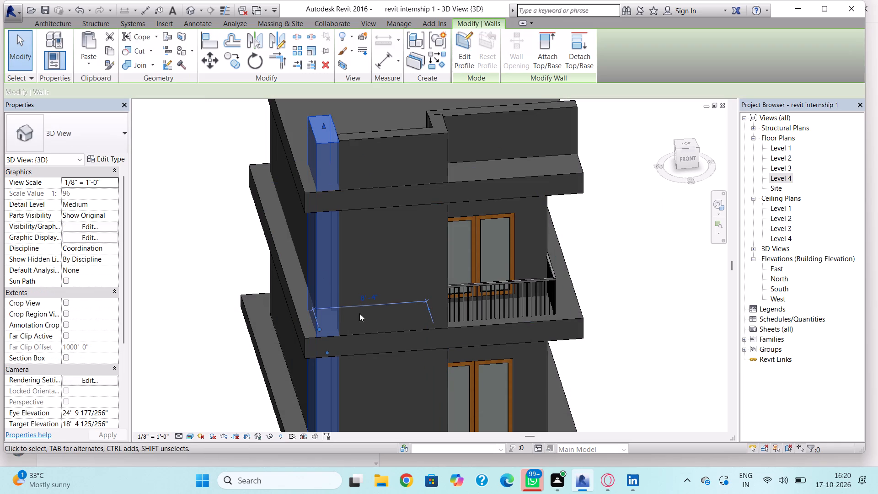
{"action": "key", "text": "Left"}
{"action": "key", "text": "Left"}
{"action": "key", "text": "Left"}
{"action": "key", "text": "Left"}
{"action": "key", "text": "Left"}
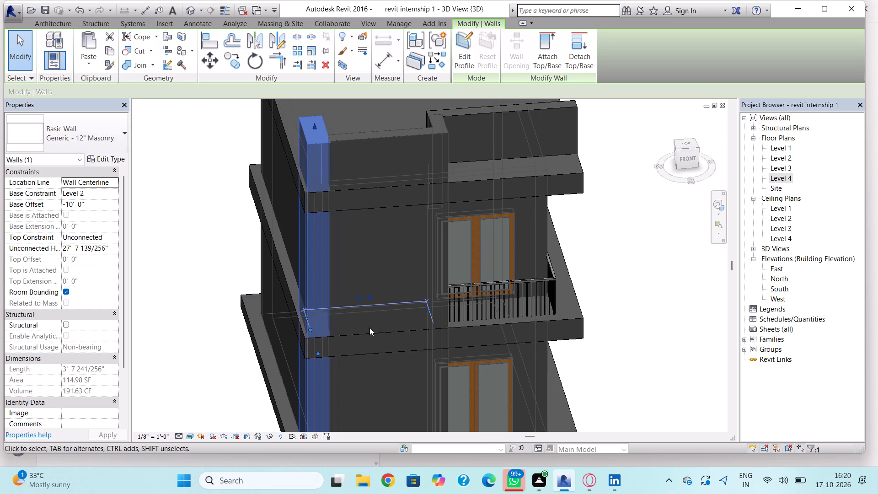
{"action": "key", "text": "Left"}
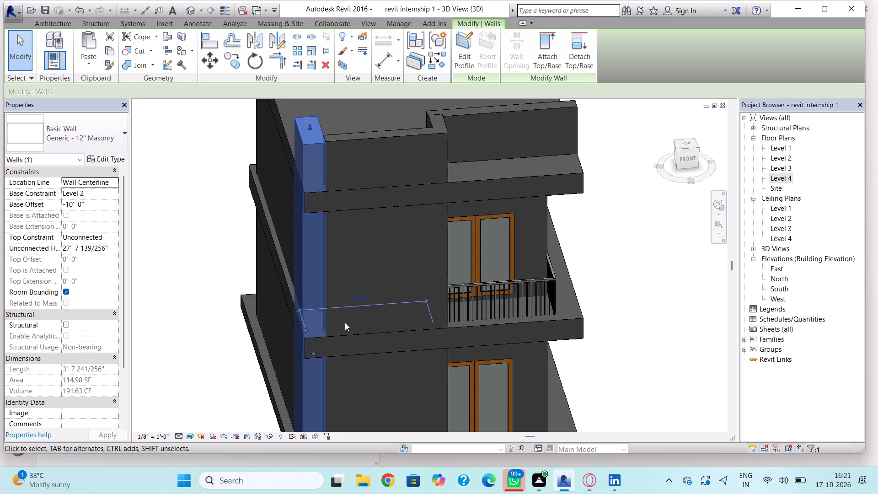
{"action": "key", "text": "Down"}
{"action": "key", "text": "Left"}
{"action": "key", "text": "Left"}
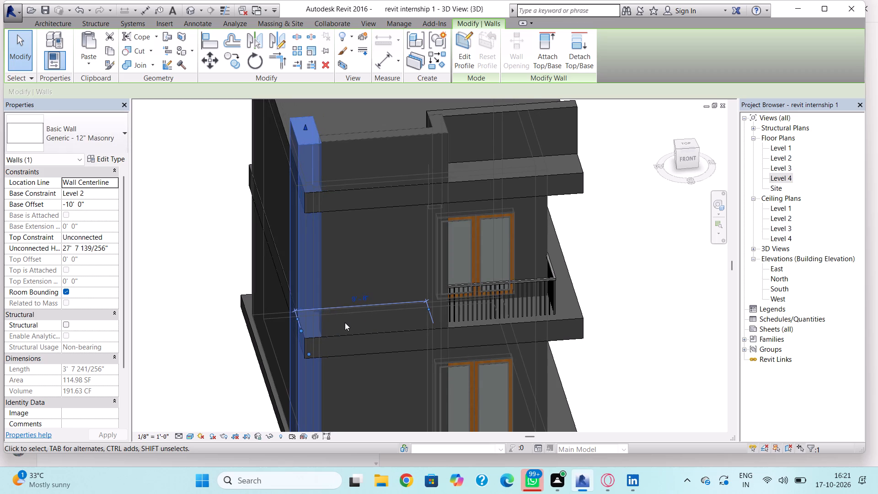
{"action": "key", "text": "Escape"}
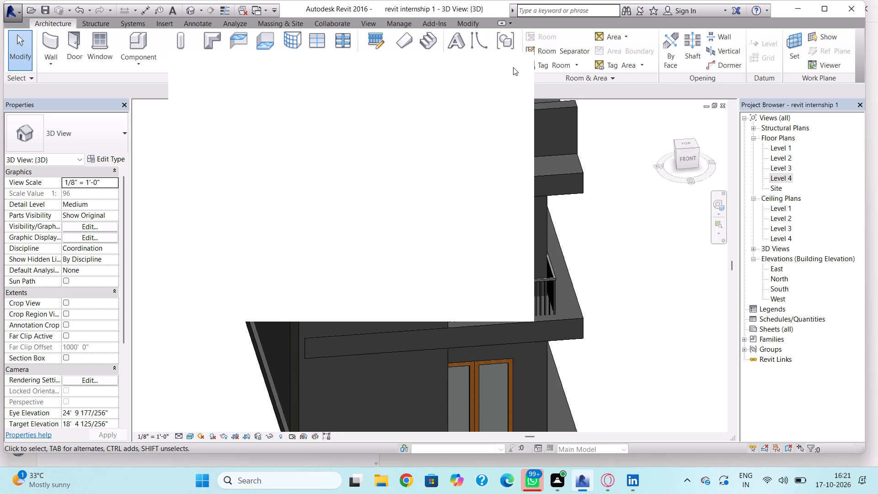
Dismiss the Autodesk genuine-software notification.
{"action": "triple_click", "coordinate": [513, 67]}
{"action": "triple_click", "coordinate": [513, 67]}
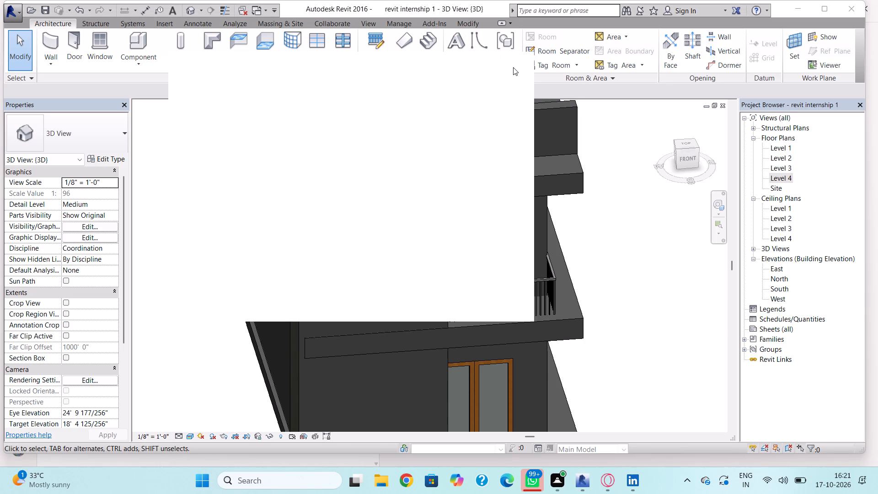
{"action": "triple_click", "coordinate": [513, 67]}
{"action": "triple_click", "coordinate": [513, 67]}
{"action": "double_click", "coordinate": [513, 67]}
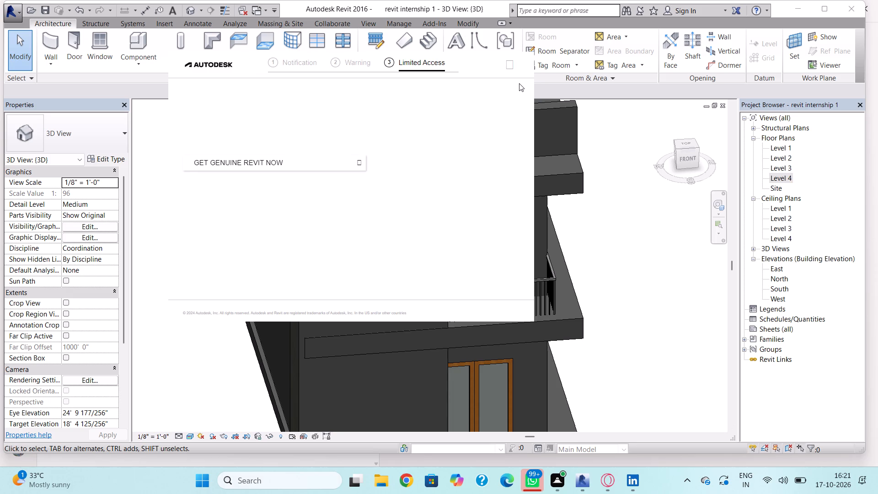
{"action": "left_click", "coordinate": [511, 65]}
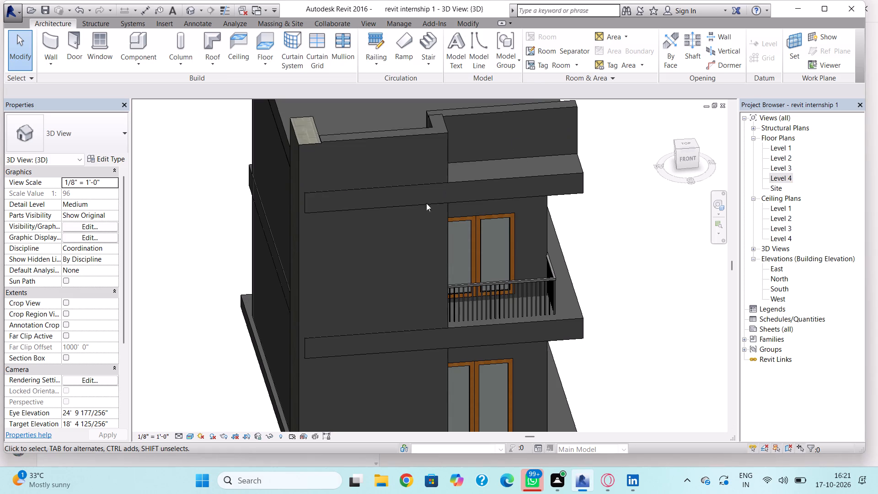
In the Level 2 floor plan, stretch the masonry side wall's front end past the front wall to a length of 4' 9".
{"action": "left_click", "coordinate": [312, 124]}
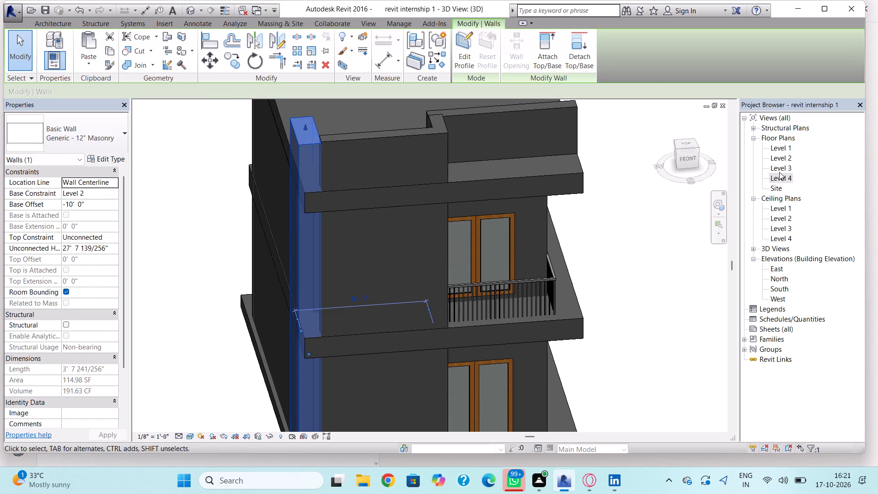
{"action": "double_click", "coordinate": [779, 159]}
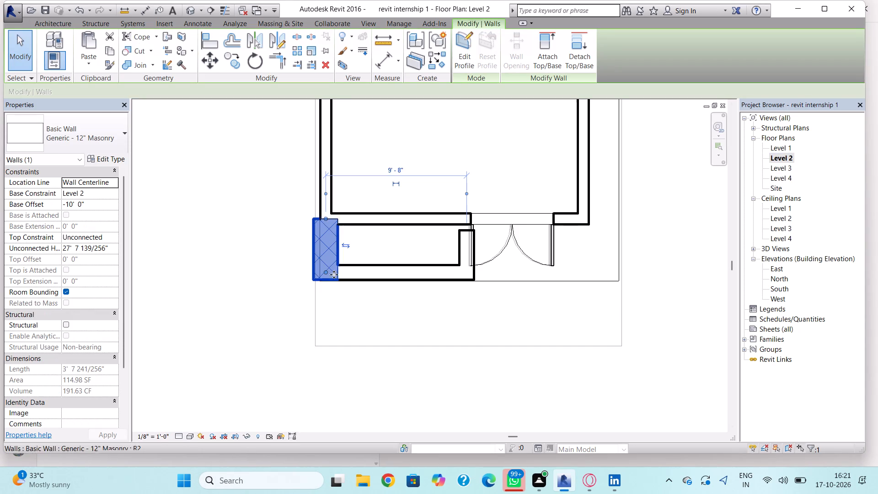
{"action": "scroll", "coordinate": [318, 269], "scroll_direction": "up", "scroll_amount": 6}
{"action": "key", "text": "Down"}
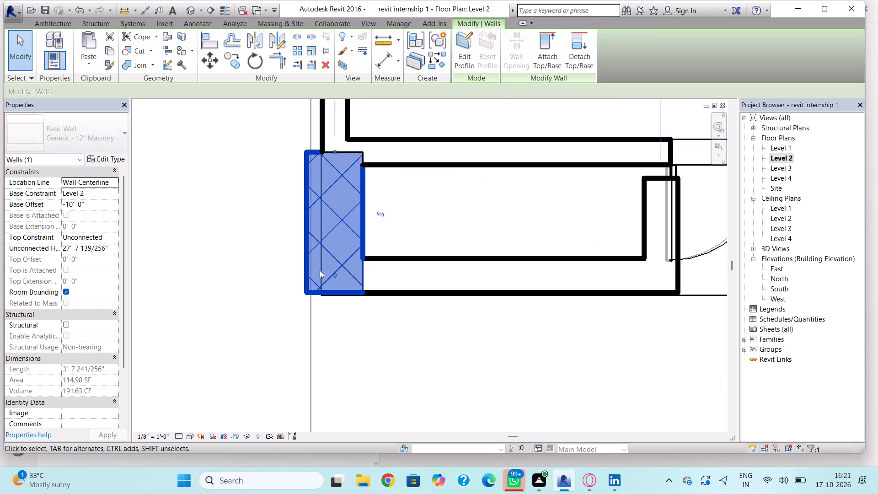
{"action": "key", "text": "Down"}
{"action": "key", "text": "Down"}
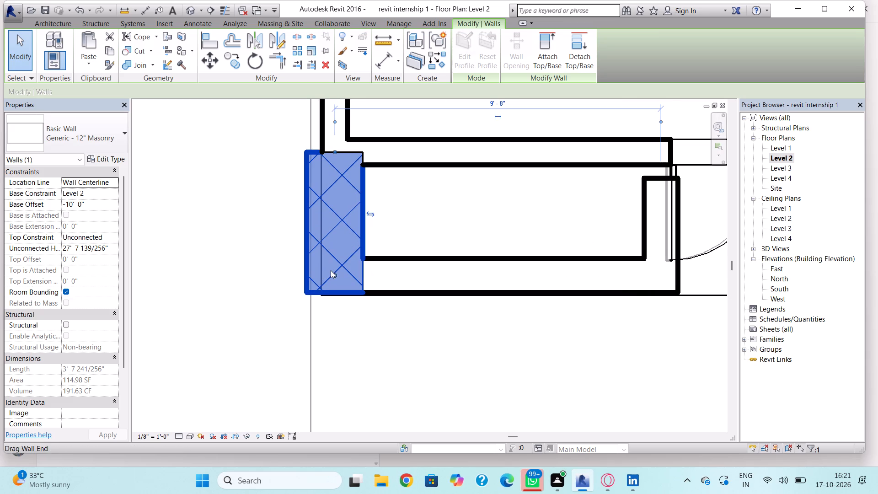
{"action": "key", "text": "Down"}
{"action": "key", "text": "Down"}
{"action": "key", "text": "Down"}
{"action": "key", "text": "Down"}
{"action": "key", "text": "Down"}
{"action": "key", "text": "Down"}
{"action": "key", "text": "Down"}
{"action": "key", "text": "Down"}
{"action": "key", "text": "Down"}
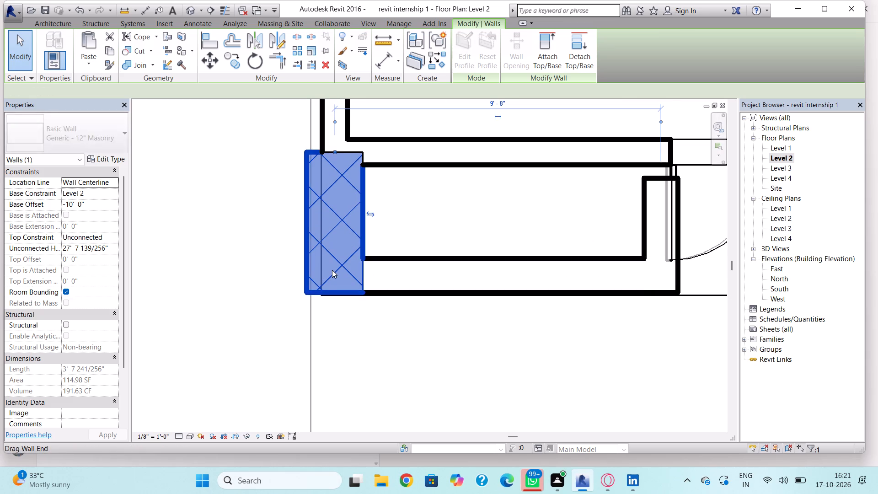
{"action": "left_click_drag", "start_coordinate": [332, 268], "coordinate": [333, 275]}
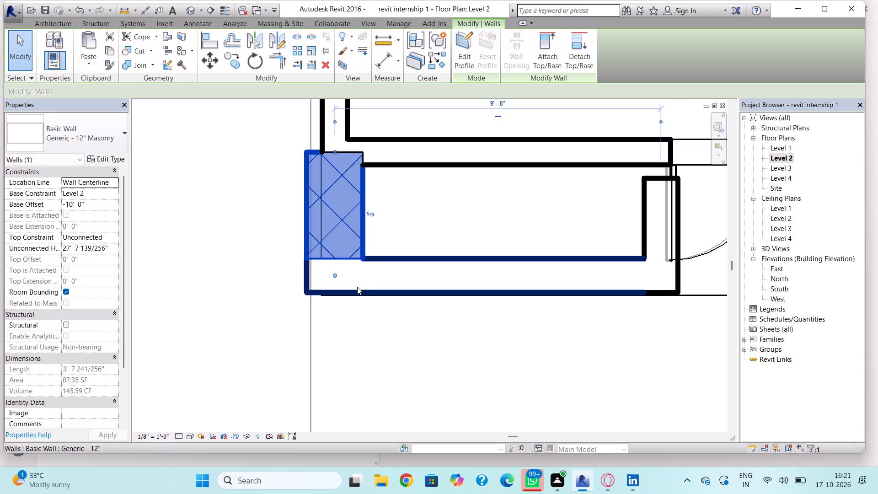
{"action": "left_click", "coordinate": [338, 251]}
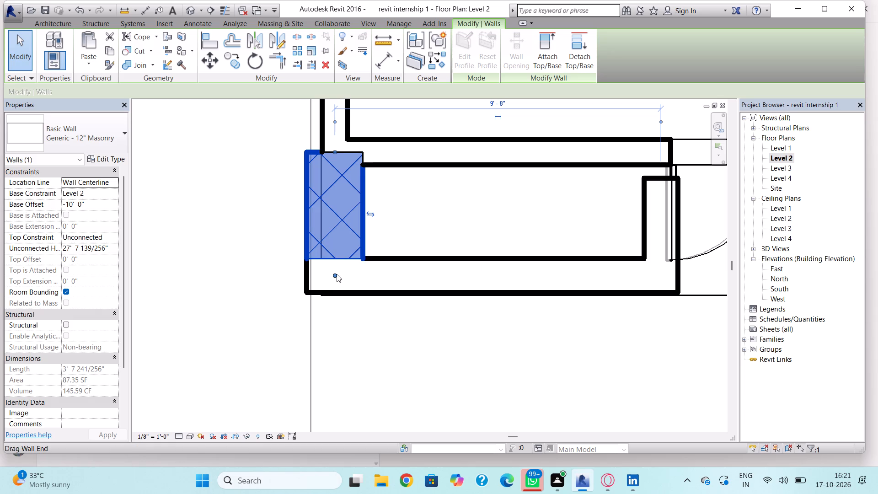
{"action": "left_click_drag", "start_coordinate": [337, 274], "coordinate": [337, 297]}
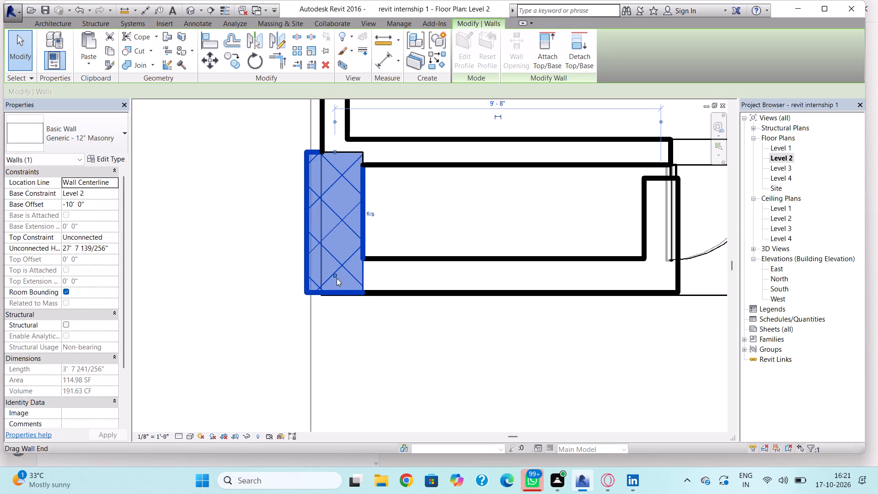
{"action": "left_click_drag", "start_coordinate": [336, 274], "coordinate": [335, 313]}
{"action": "left_click", "coordinate": [335, 313]}
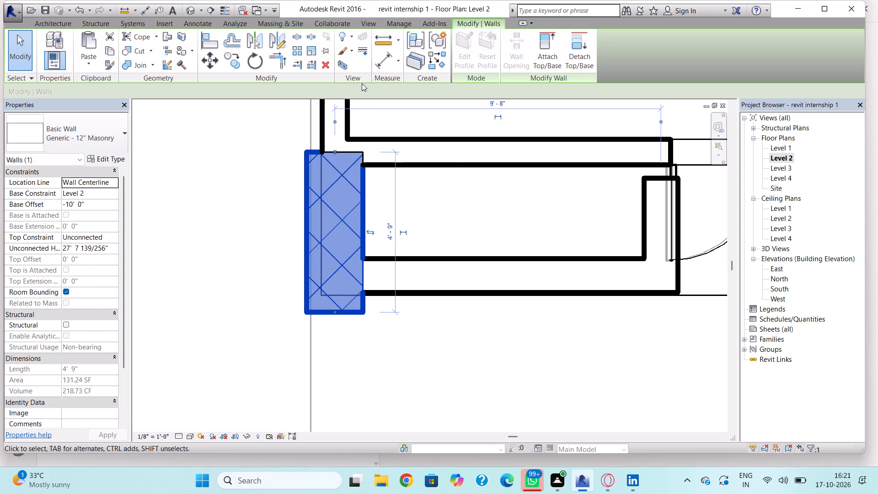
Check the wall in 3D, and in the Level 2 plan nudge its front end back to a length of 4' 3 1/2".
{"action": "left_click", "coordinate": [191, 13]}
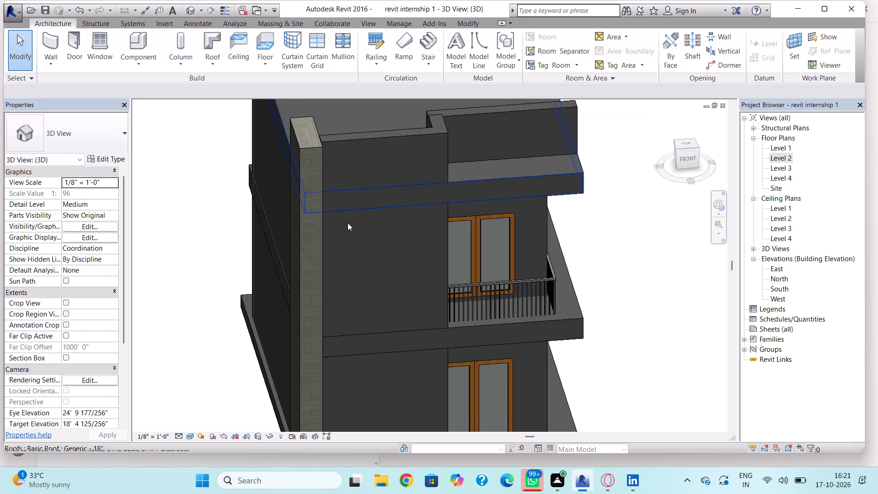
{"action": "key", "text": "Escape"}
{"action": "scroll", "coordinate": [329, 278], "scroll_direction": "down", "scroll_amount": 1}
{"action": "right_click_drag", "start_coordinate": [387, 298], "coordinate": [375, 409], "text": "shift"}
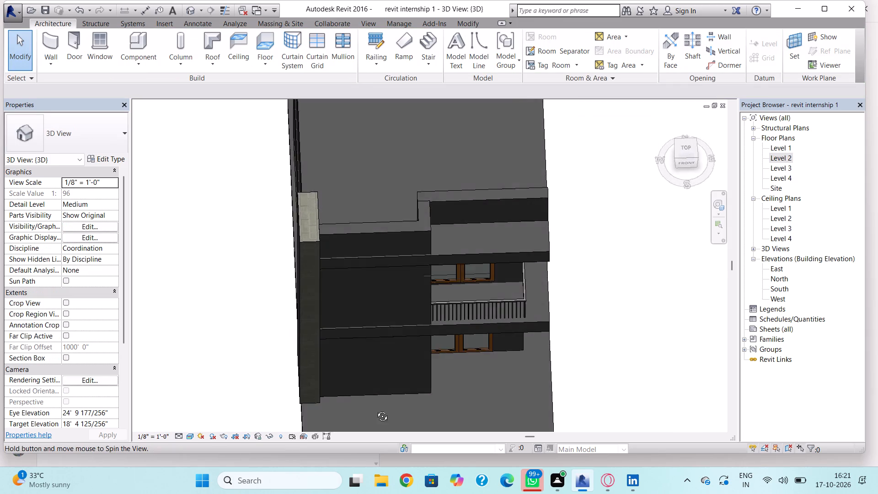
{"action": "right_click_drag", "start_coordinate": [375, 409], "coordinate": [342, 247], "text": "shift"}
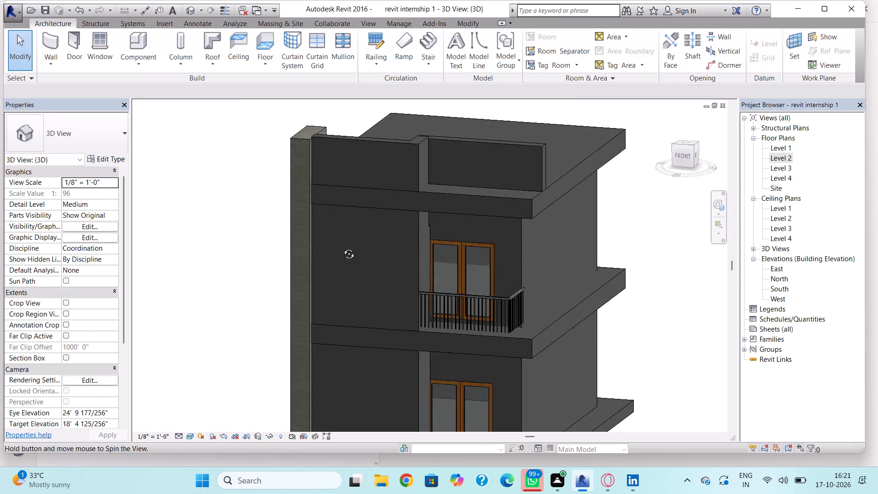
{"action": "right_click_drag", "start_coordinate": [342, 247], "coordinate": [382, 205], "text": "shift"}
{"action": "left_click", "coordinate": [314, 252]}
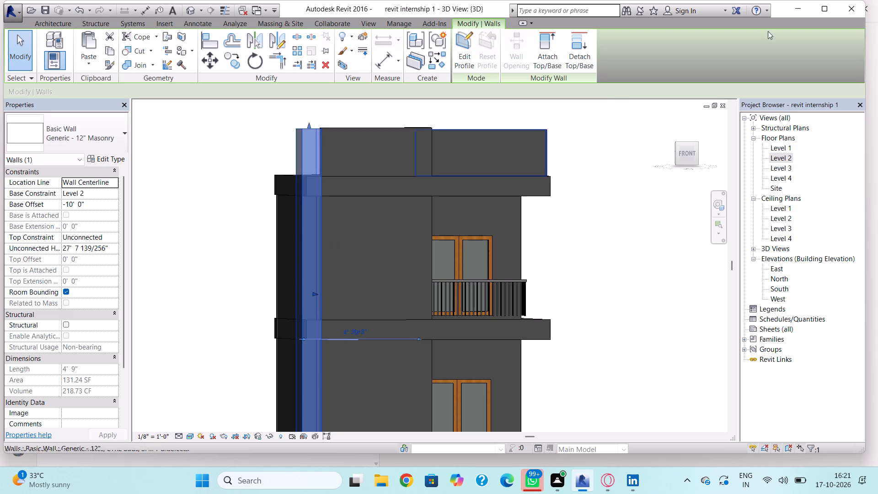
{"action": "double_click", "coordinate": [788, 156]}
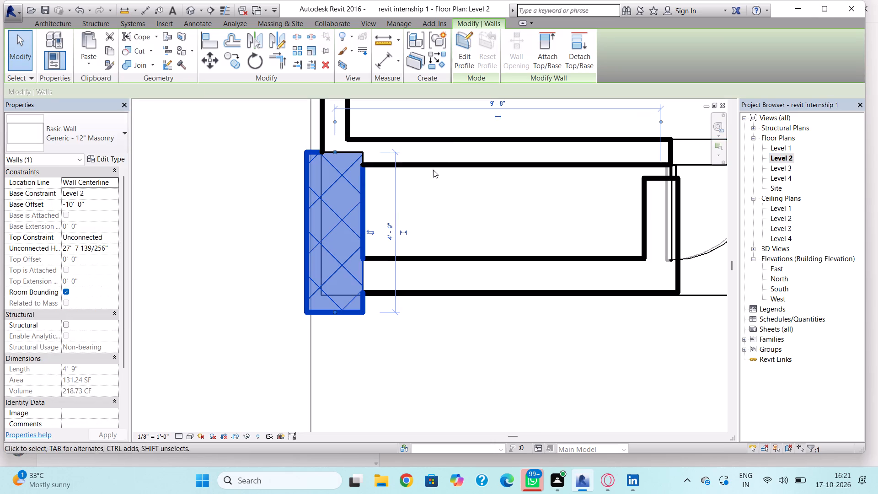
{"action": "scroll", "coordinate": [343, 289], "scroll_direction": "up", "scroll_amount": 5}
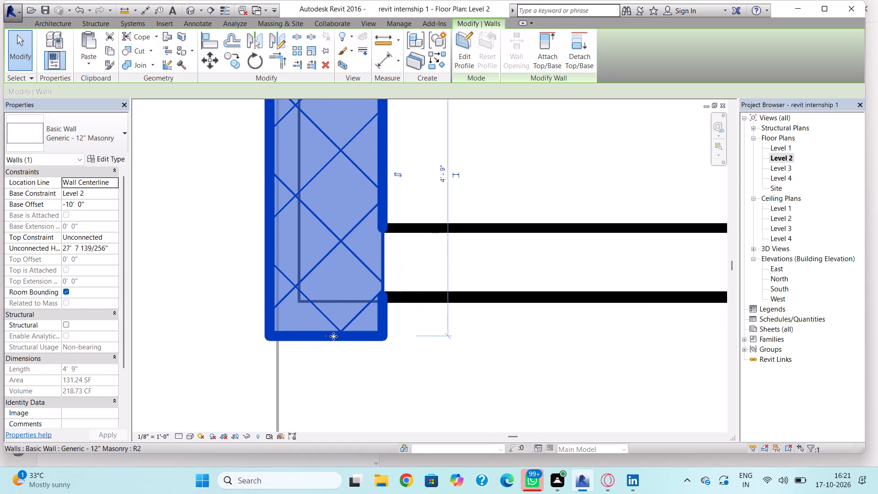
{"action": "key", "text": "Up"}
{"action": "key", "text": "Up"}
{"action": "key", "text": "Up"}
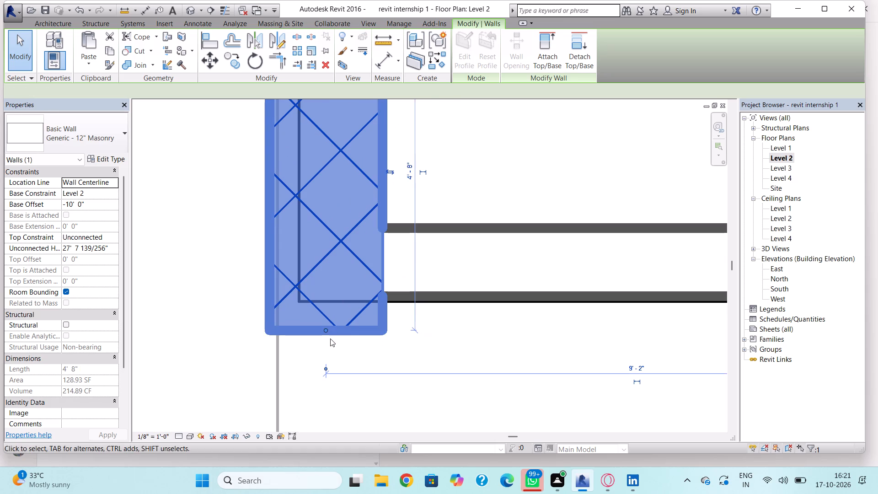
{"action": "key", "text": "Up"}
{"action": "key", "text": "Up"}
{"action": "key", "text": "Up"}
{"action": "key", "text": "Up"}
{"action": "key", "text": "Up"}
{"action": "key", "text": "Up"}
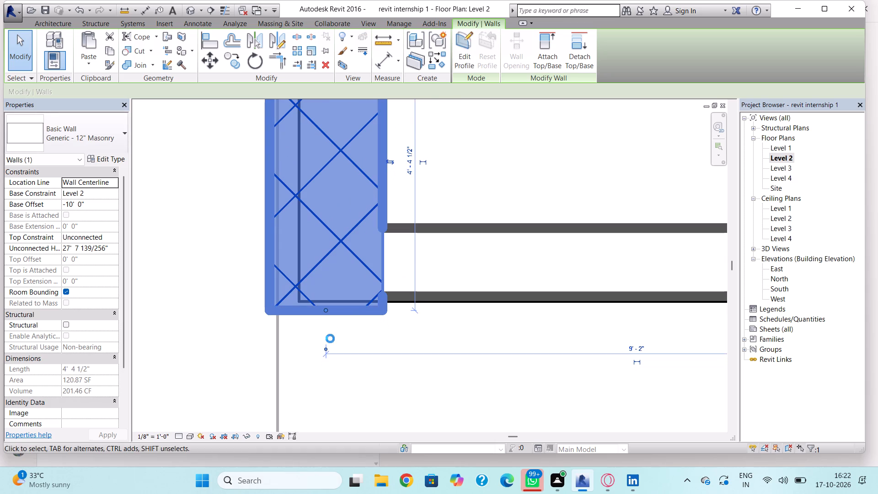
{"action": "key", "text": "Up"}
{"action": "key", "text": "Up"}
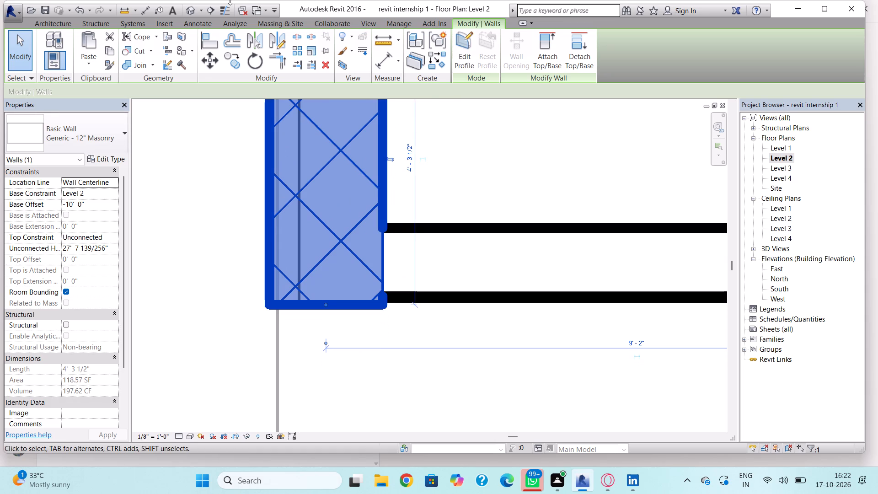
Nudge the masonry side wall's front end back slightly further in the Level 2 plan, to a length of 4' 3".
{"action": "left_click", "coordinate": [196, 5]}
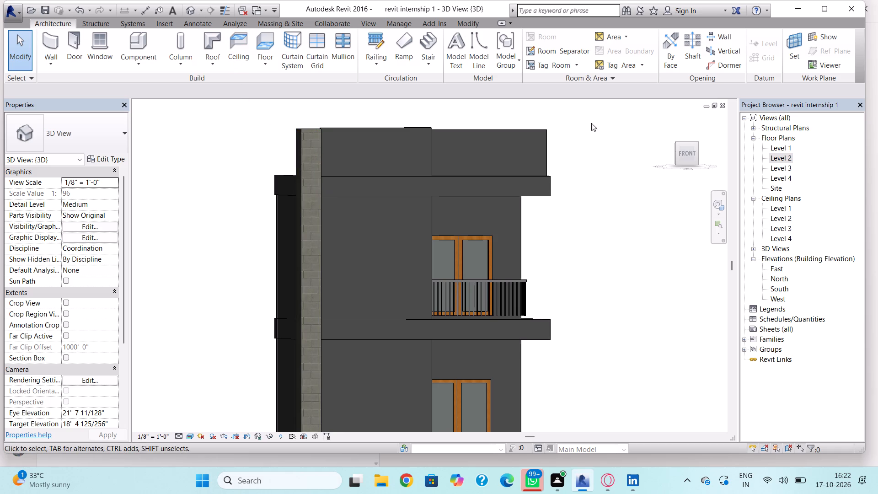
{"action": "double_click", "coordinate": [778, 154]}
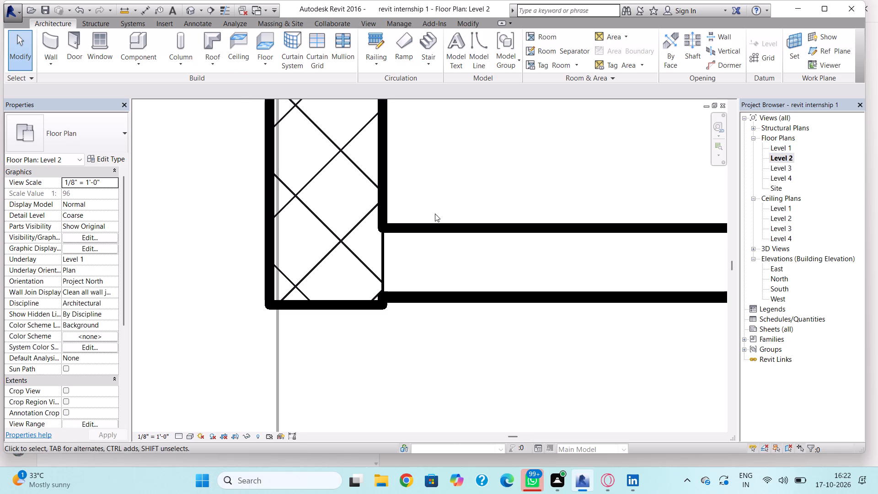
{"action": "left_click", "coordinate": [331, 296]}
{"action": "key", "text": "Up"}
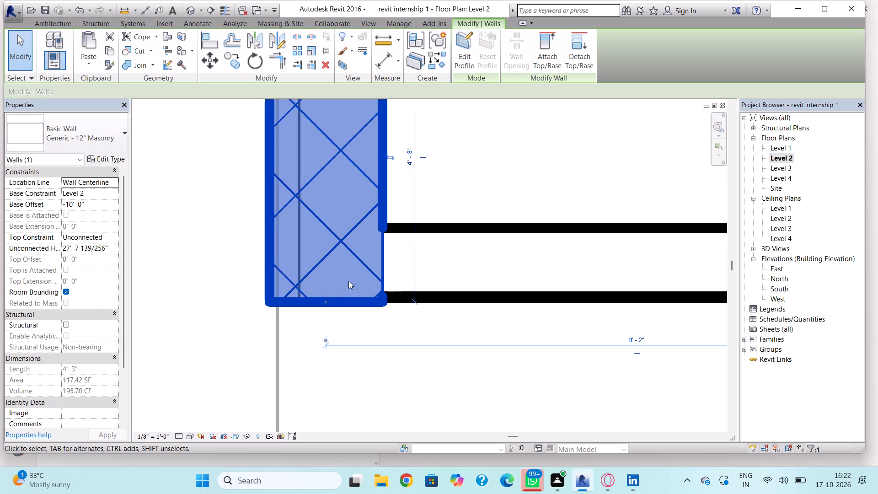
{"action": "left_click", "coordinate": [185, 8]}
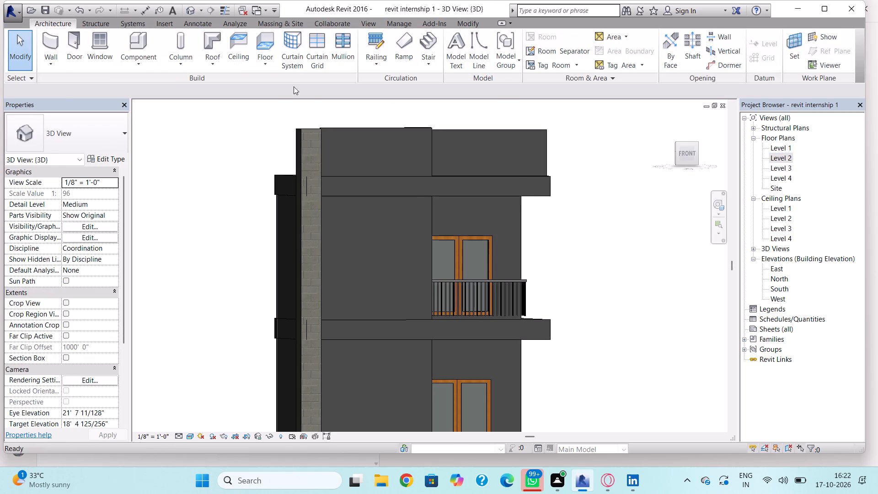
{"action": "key", "text": "Escape"}
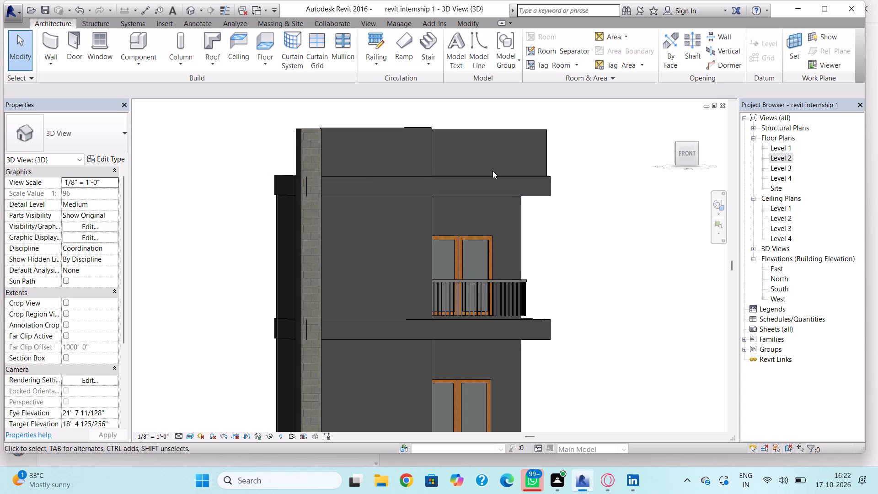
Open the type properties of the Generic - 12" Masonry side wall from the 3D view.
{"action": "right_click_drag", "start_coordinate": [460, 184], "coordinate": [458, 184], "text": "shift"}
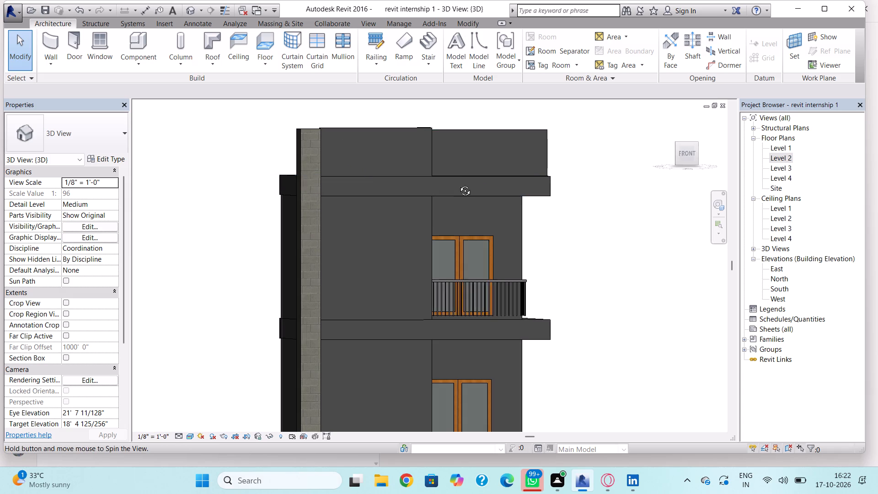
{"action": "right_click_drag", "start_coordinate": [458, 184], "coordinate": [472, 194], "text": "shift"}
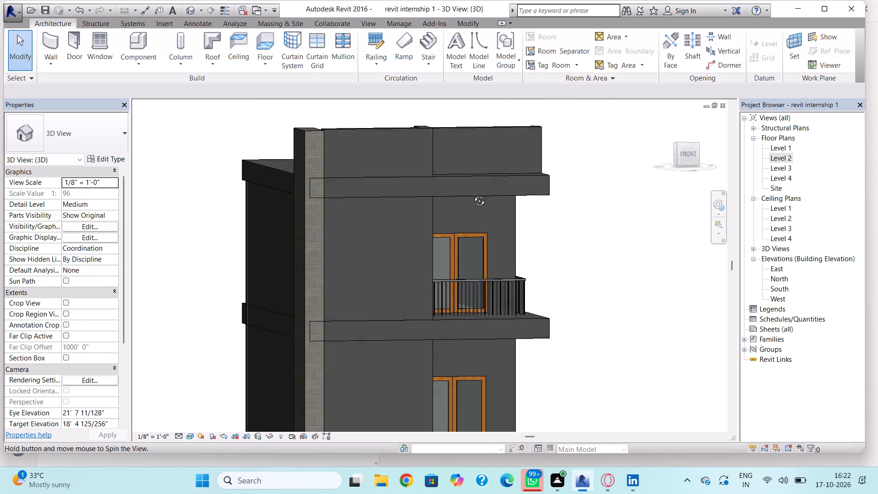
{"action": "right_click_drag", "start_coordinate": [472, 194], "coordinate": [472, 193], "text": "shift"}
{"action": "left_click", "coordinate": [305, 223]}
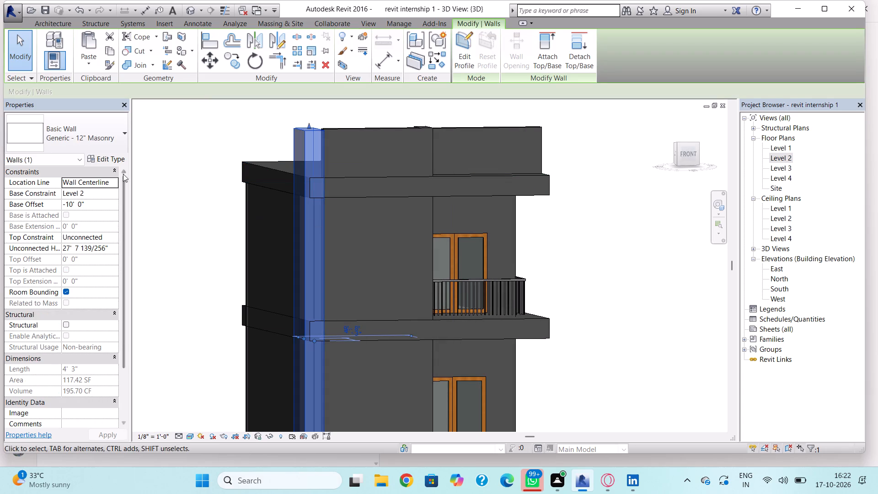
{"action": "left_click", "coordinate": [108, 159]}
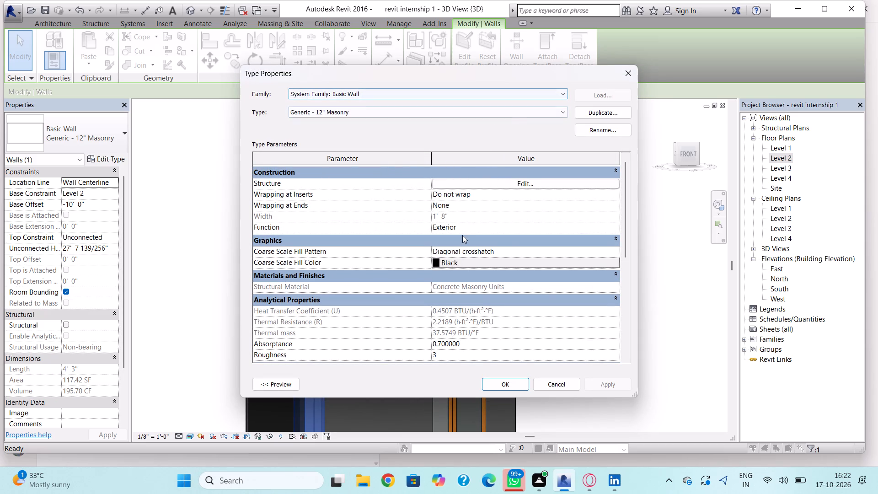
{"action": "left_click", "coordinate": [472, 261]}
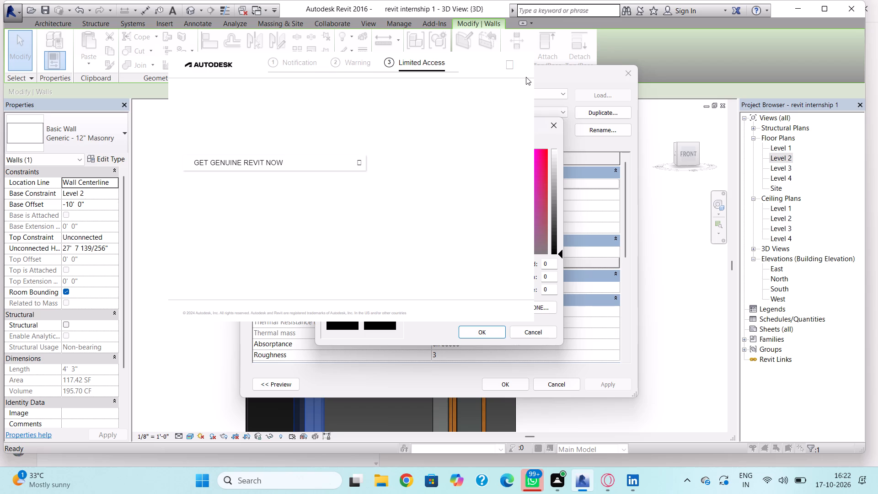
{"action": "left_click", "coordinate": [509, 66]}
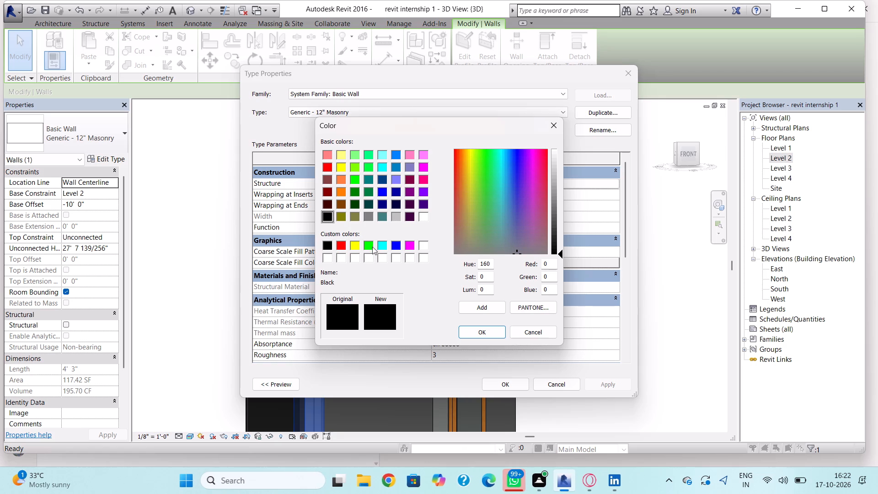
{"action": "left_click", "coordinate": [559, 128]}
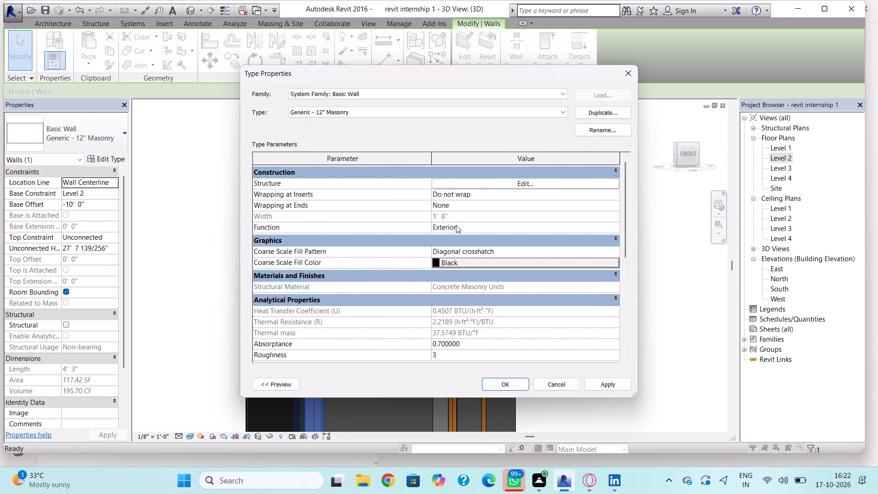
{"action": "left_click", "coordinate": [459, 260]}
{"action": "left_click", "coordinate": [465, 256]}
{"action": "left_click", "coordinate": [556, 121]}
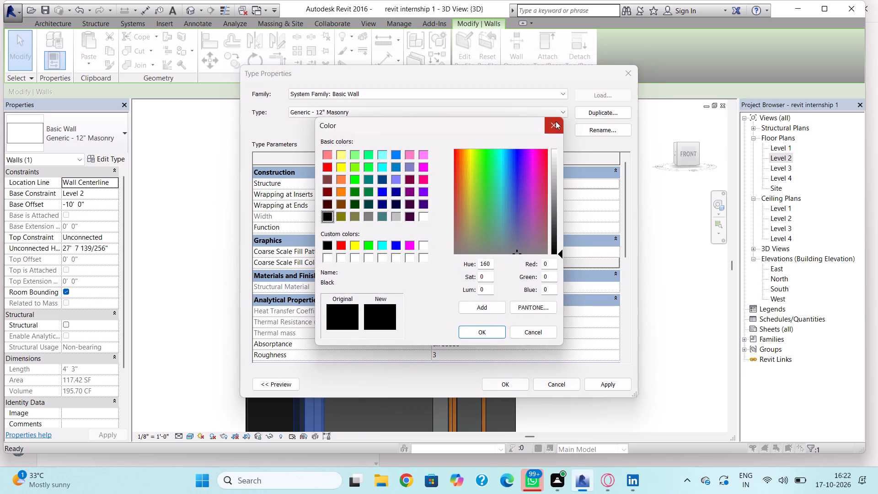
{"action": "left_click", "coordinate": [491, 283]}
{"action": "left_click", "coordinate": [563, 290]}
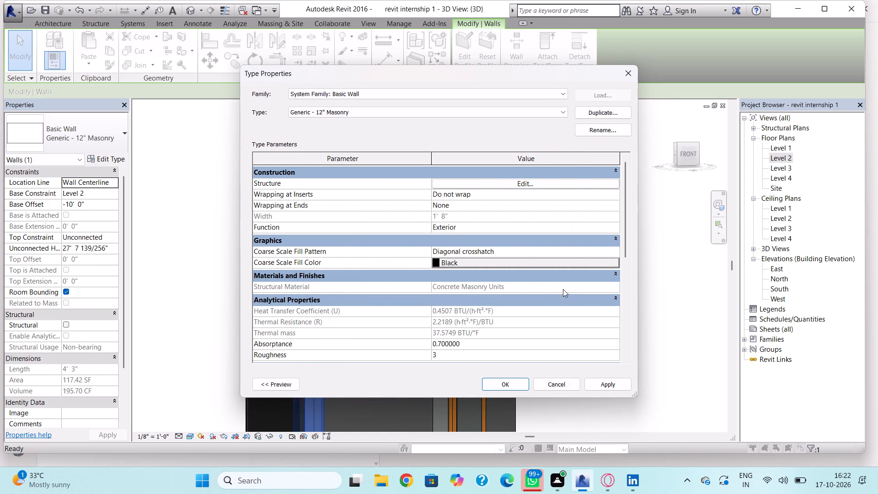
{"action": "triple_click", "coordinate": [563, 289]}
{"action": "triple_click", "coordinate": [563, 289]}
Change the structure layer material of the Generic - 12" Masonry side wall type to Asphalt Shingle.
{"action": "left_click", "coordinate": [507, 179]}
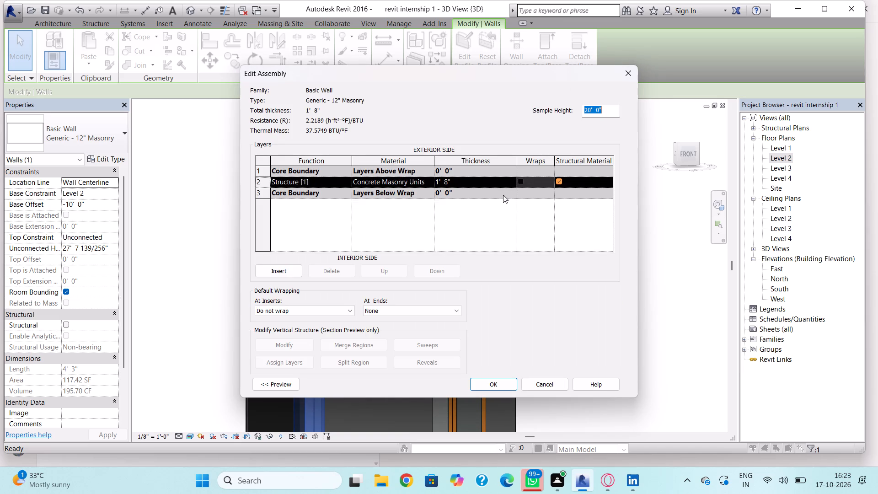
{"action": "left_click", "coordinate": [420, 181]}
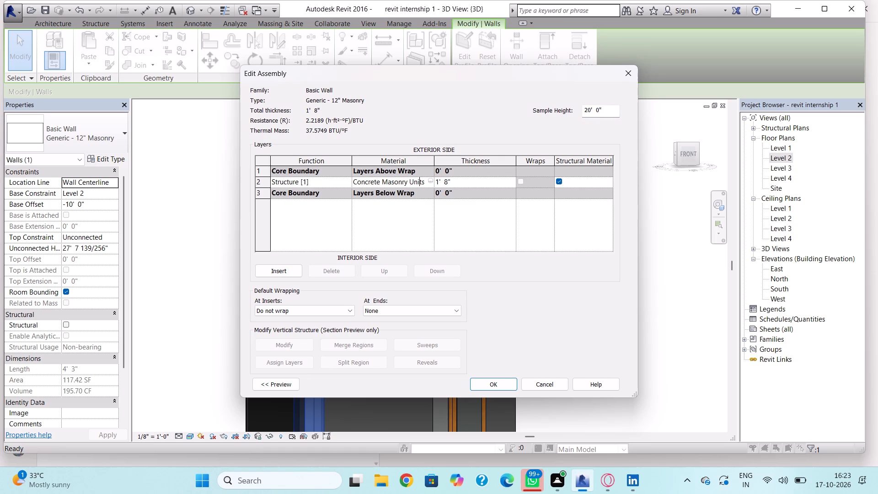
{"action": "left_click", "coordinate": [432, 182]}
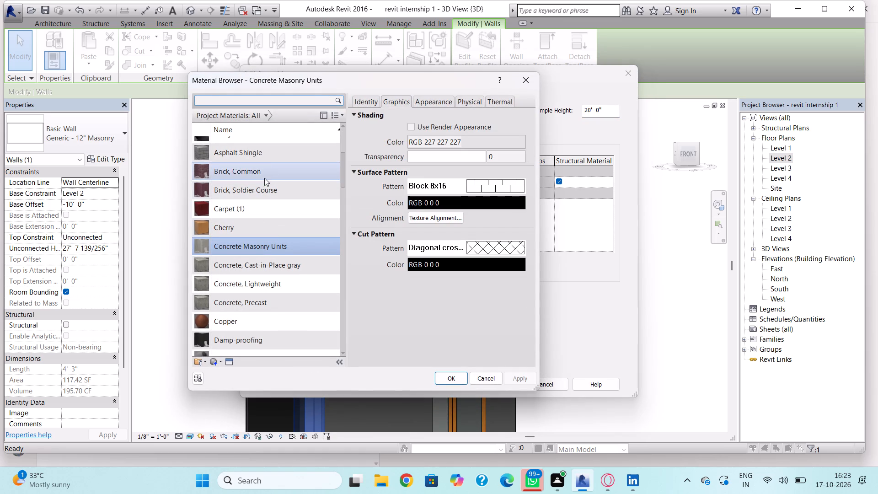
{"action": "left_click", "coordinate": [267, 159]}
{"action": "left_click", "coordinate": [448, 365]}
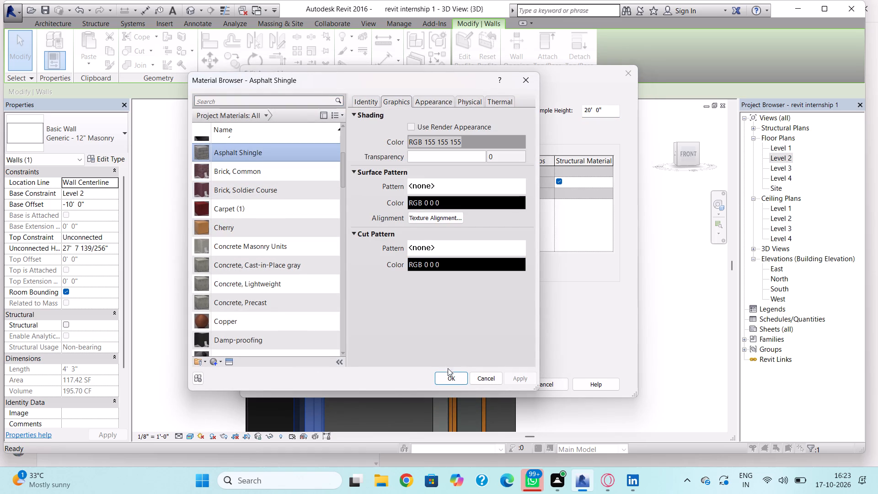
{"action": "left_click", "coordinate": [447, 370]}
{"action": "left_click", "coordinate": [447, 375]}
{"action": "left_click", "coordinate": [475, 376]}
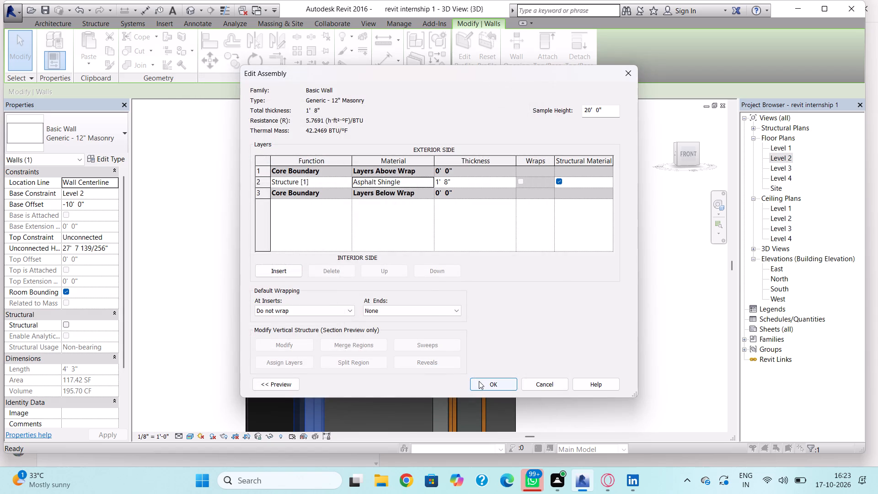
{"action": "left_click", "coordinate": [479, 381]}
{"action": "left_click", "coordinate": [487, 381]}
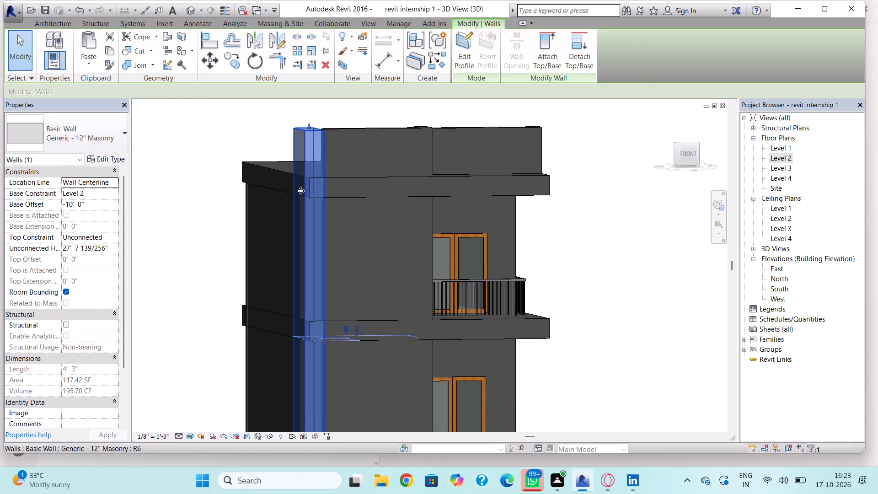
{"action": "key", "text": "Escape"}
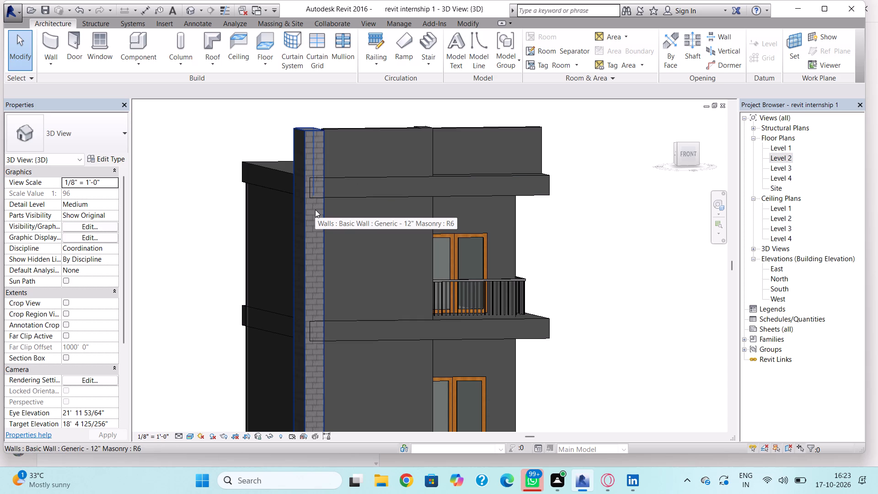
In the 3D view facing the front, nudge the upper balcony's double glass door two increments to the right along its wall.
{"action": "right_click_drag", "start_coordinate": [482, 230], "coordinate": [439, 123], "text": "shift"}
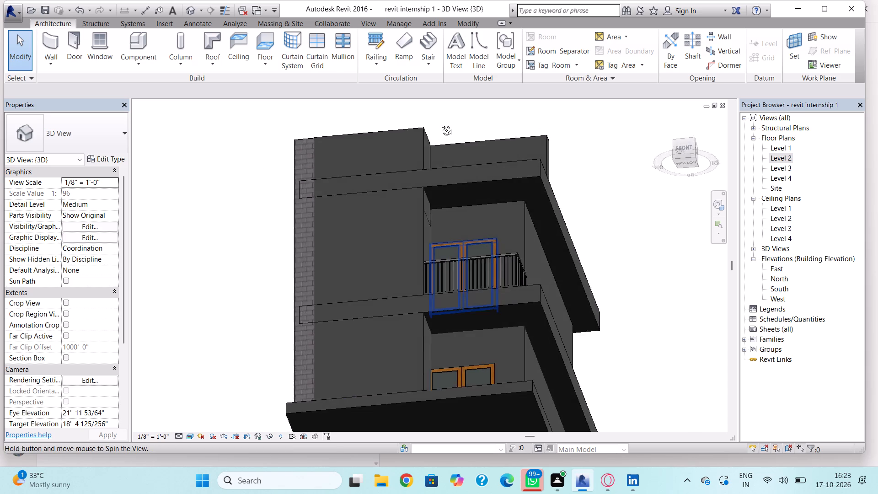
{"action": "right_click_drag", "start_coordinate": [439, 123], "coordinate": [460, 185], "text": "shift"}
{"action": "left_click", "coordinate": [473, 250]}
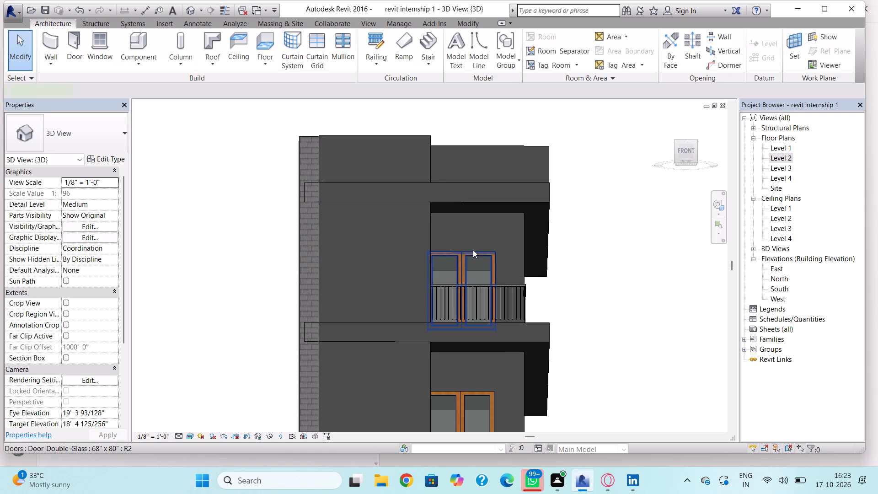
{"action": "key", "text": "Right"}
{"action": "key", "text": "Right"}
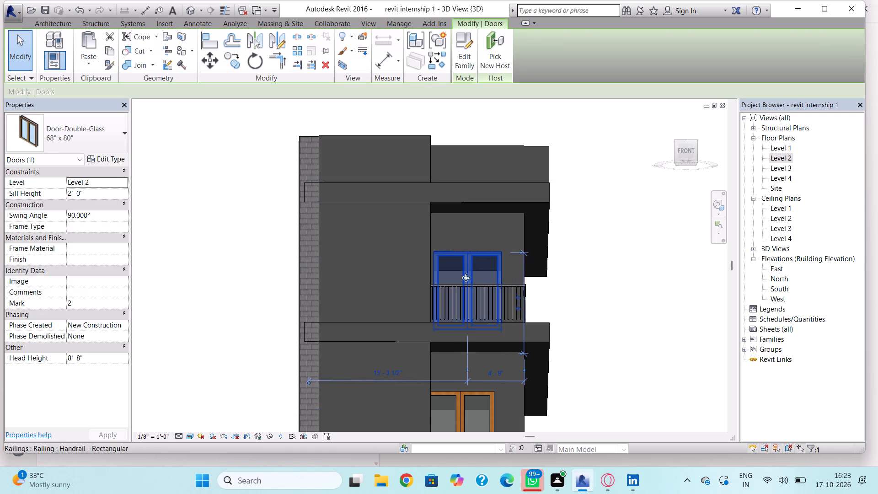
{"action": "key", "text": "Escape"}
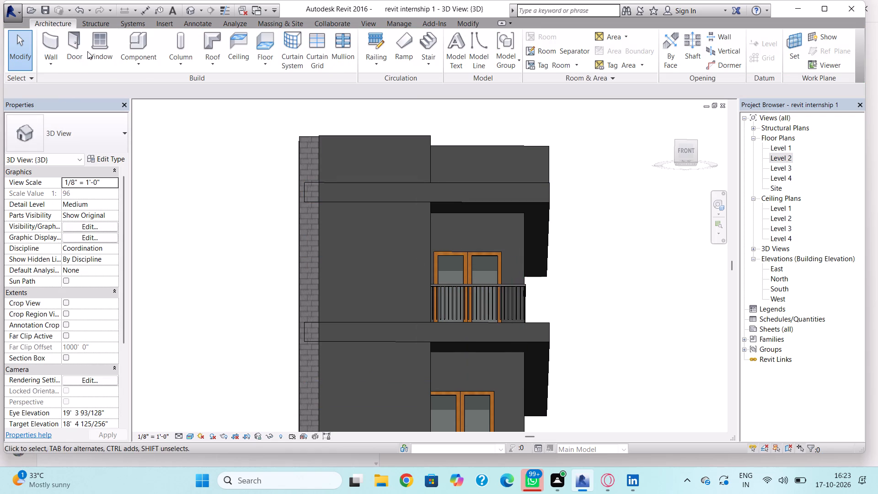
Place a Casement 3x3 with Trim 36" x 48" window on the upper storey's front wall, between the masonry wall and the balcony.
{"action": "left_click", "coordinate": [94, 48]}
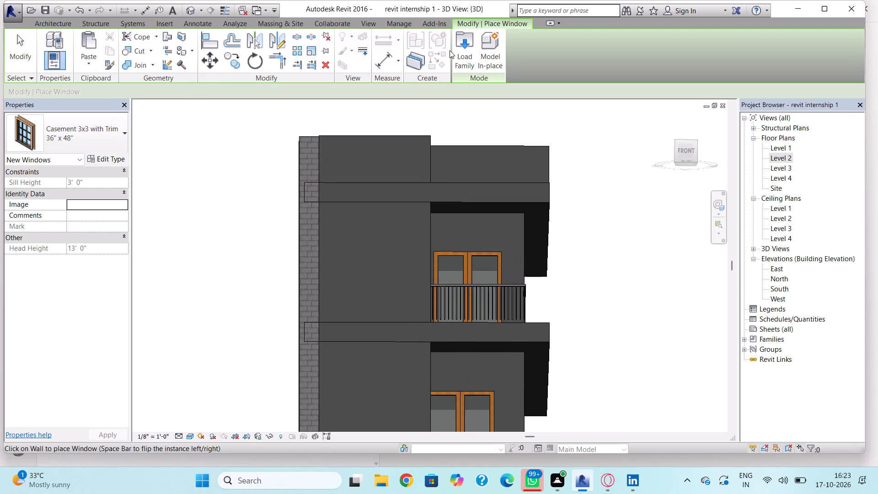
{"action": "left_click", "coordinate": [460, 48]}
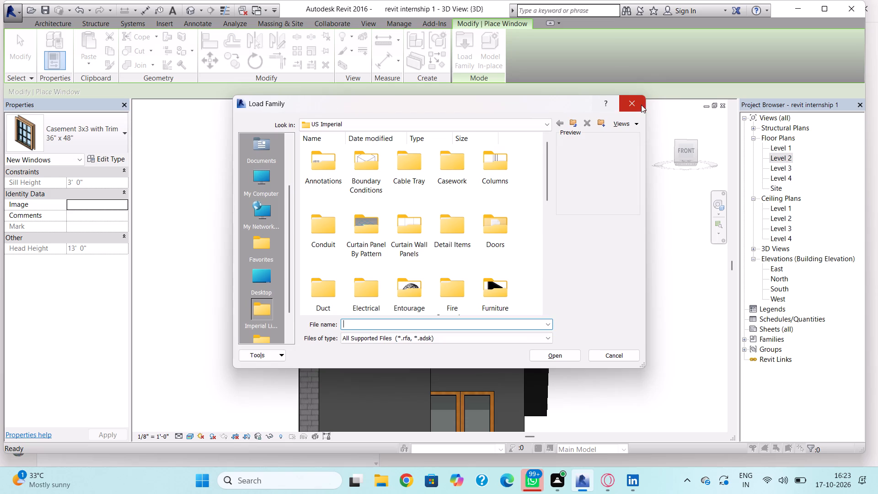
{"action": "left_click", "coordinate": [641, 104]}
{"action": "left_click", "coordinate": [118, 138]}
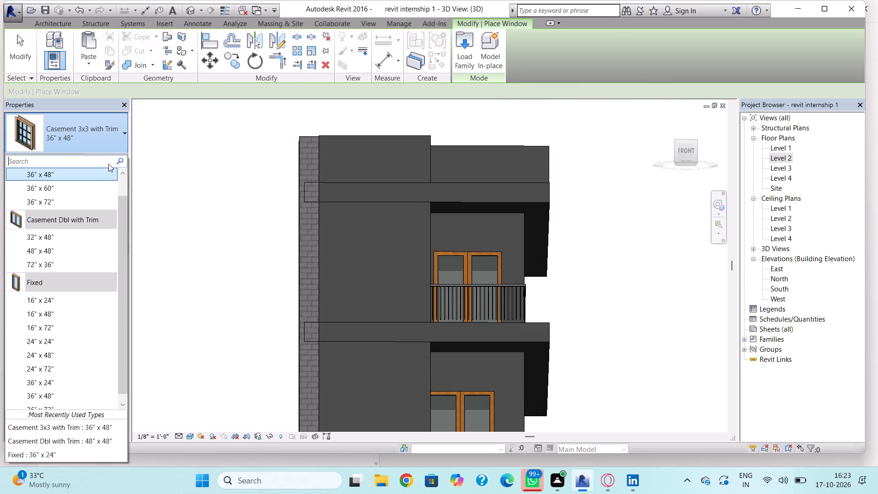
{"action": "left_click", "coordinate": [101, 174]}
{"action": "left_click", "coordinate": [110, 161]}
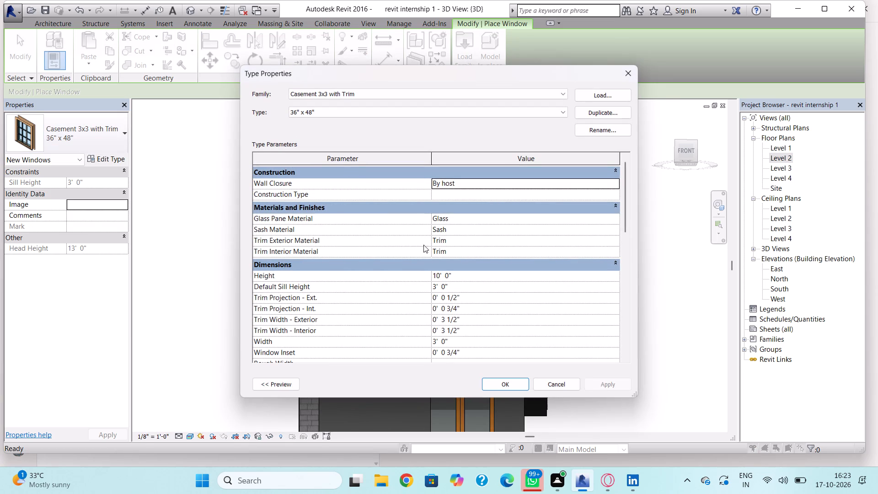
{"action": "left_click", "coordinate": [492, 384]}
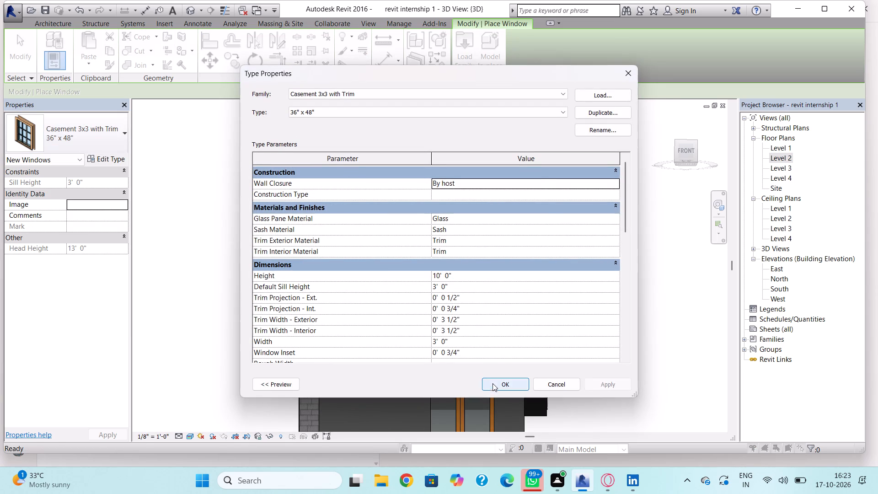
{"action": "left_click", "coordinate": [90, 126]}
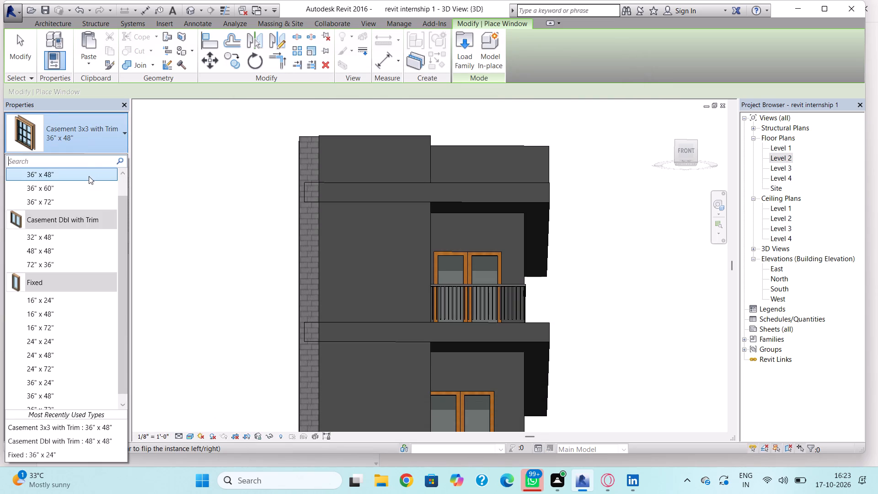
{"action": "left_click", "coordinate": [89, 176]}
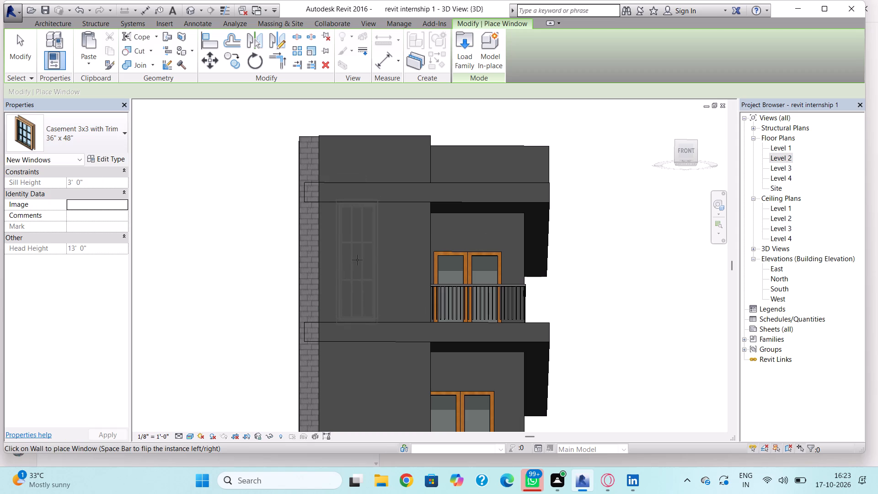
{"action": "left_click", "coordinate": [358, 260]}
{"action": "key", "text": "Escape"}
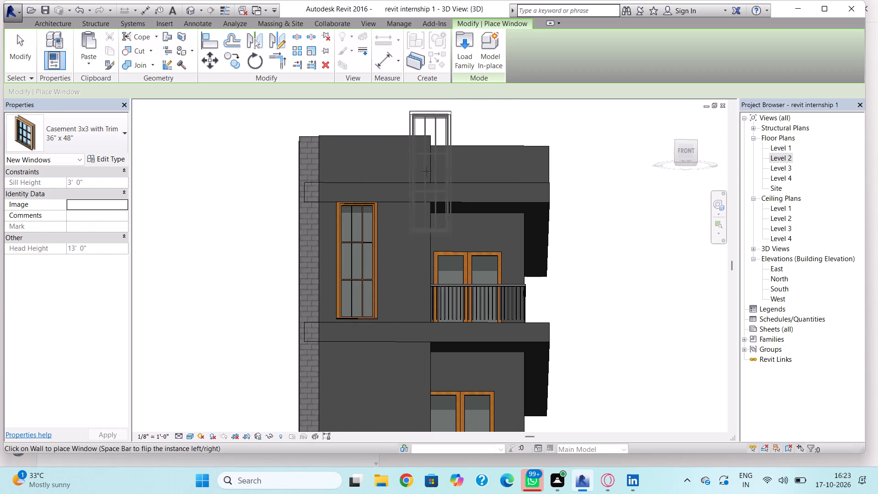
Place a Casement Dbl with Trim 48" x 48" window on the front wall one storey below the tall casement window.
{"action": "left_click", "coordinate": [72, 138]}
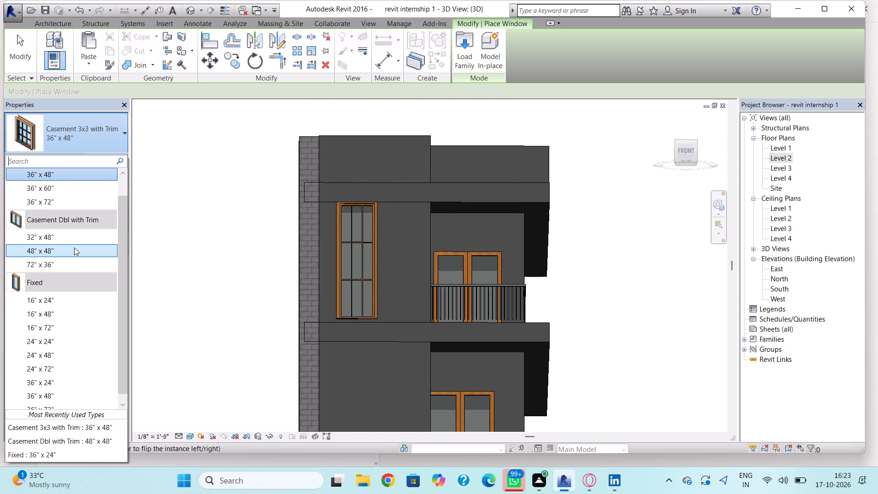
{"action": "left_click", "coordinate": [74, 245]}
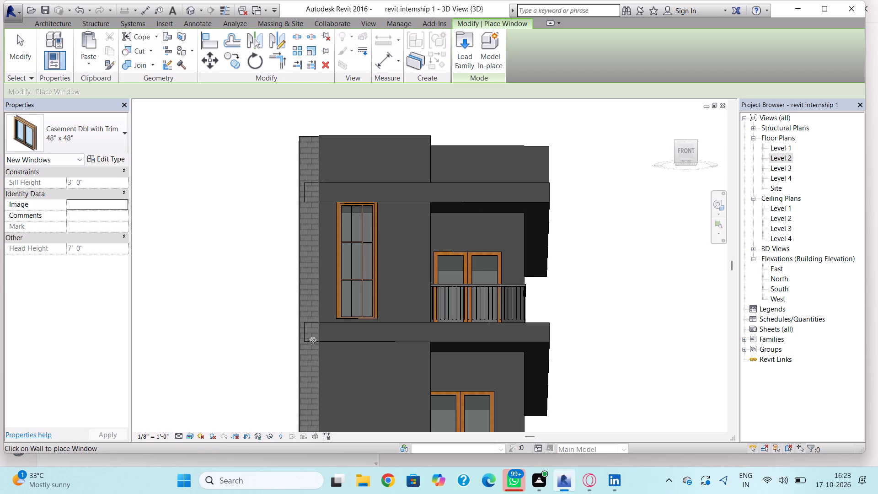
{"action": "left_click", "coordinate": [360, 377]}
{"action": "key", "text": "Escape"}
{"action": "key", "text": "Escape"}
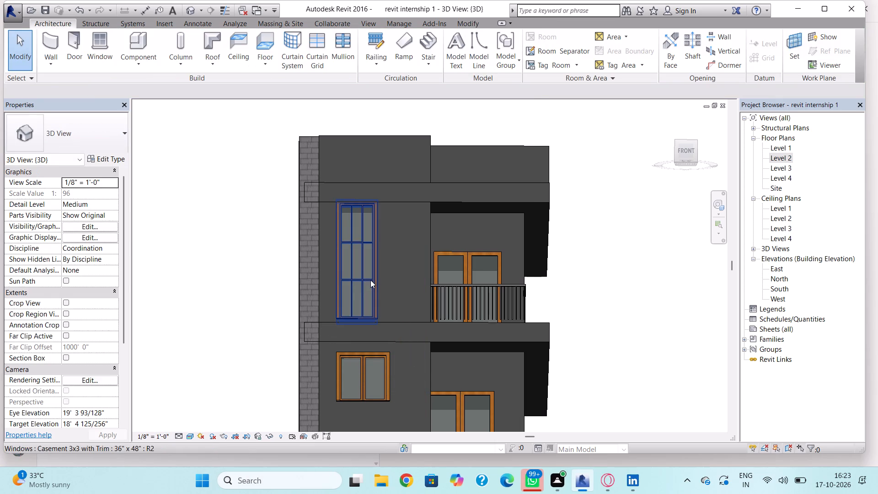
Nudge the tall Casement 3x3 window on the upper front wall one increment to the right.
{"action": "left_click", "coordinate": [370, 280]}
{"action": "key", "text": "Right"}
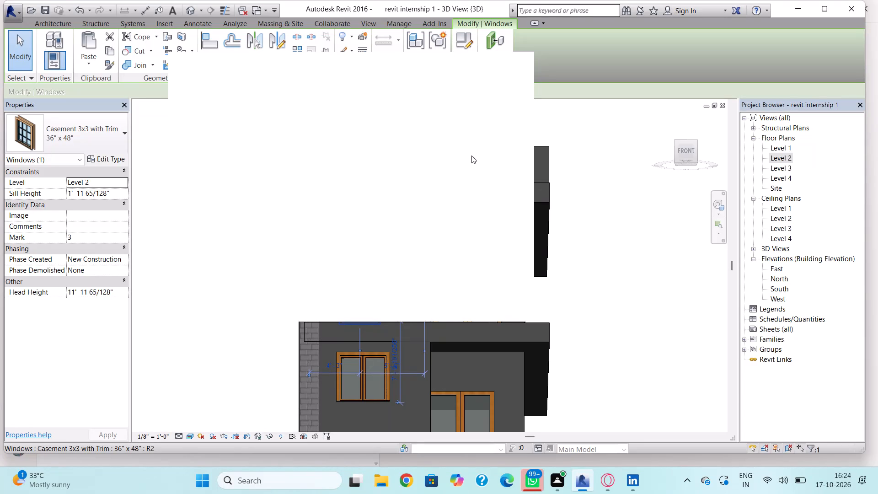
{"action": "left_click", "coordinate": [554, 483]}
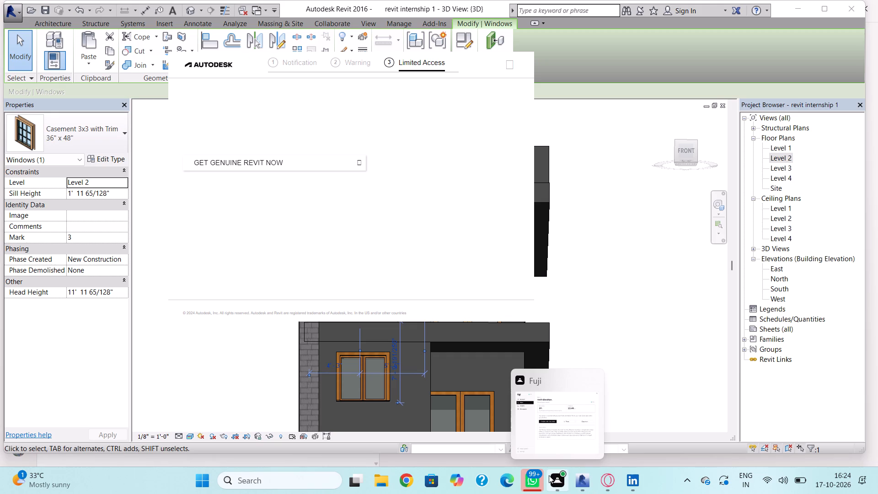
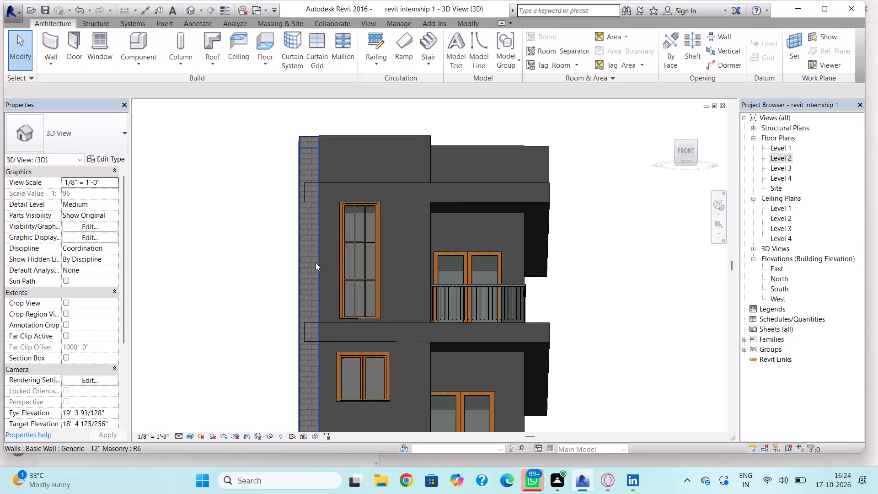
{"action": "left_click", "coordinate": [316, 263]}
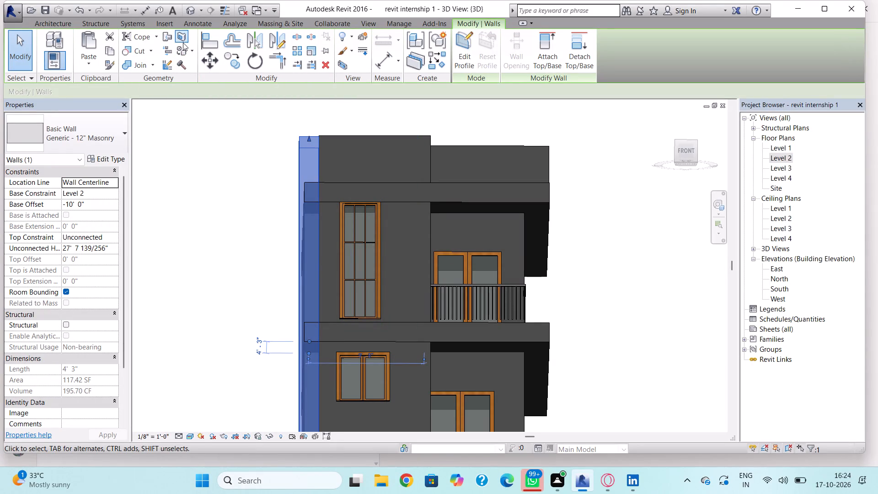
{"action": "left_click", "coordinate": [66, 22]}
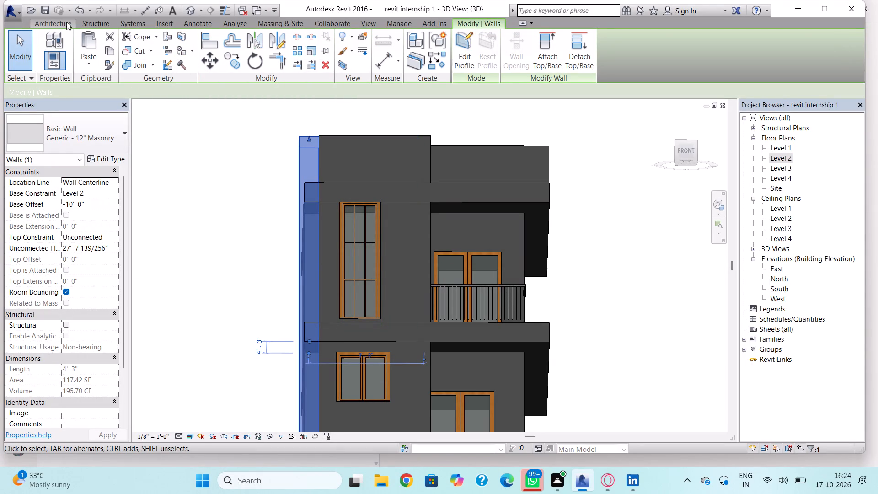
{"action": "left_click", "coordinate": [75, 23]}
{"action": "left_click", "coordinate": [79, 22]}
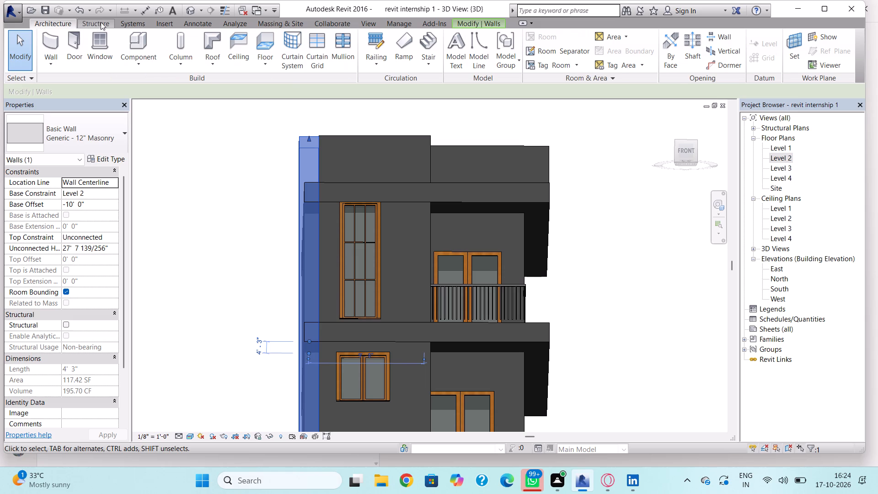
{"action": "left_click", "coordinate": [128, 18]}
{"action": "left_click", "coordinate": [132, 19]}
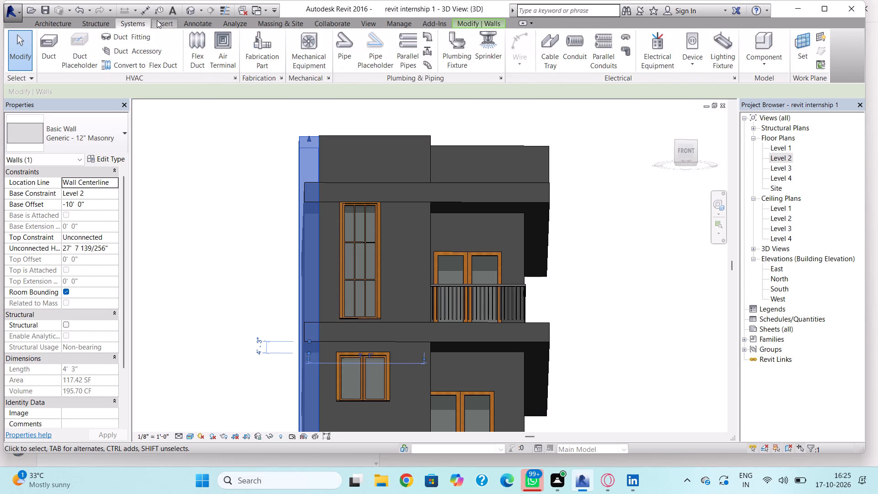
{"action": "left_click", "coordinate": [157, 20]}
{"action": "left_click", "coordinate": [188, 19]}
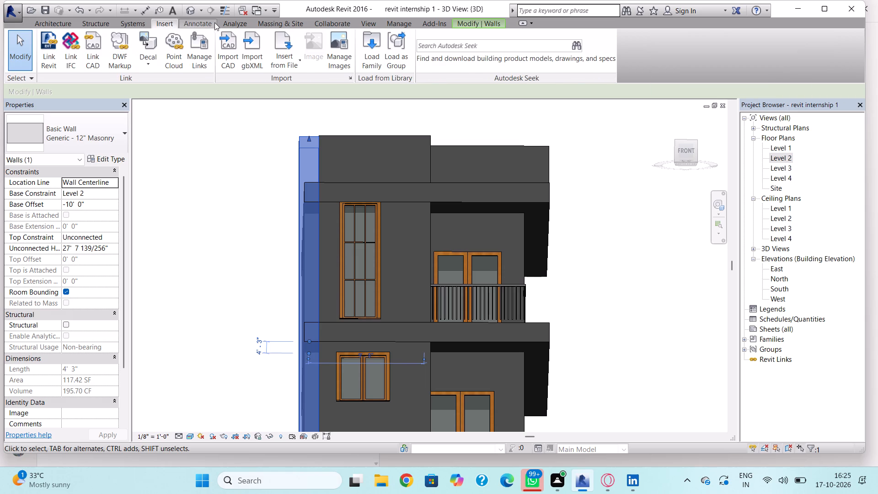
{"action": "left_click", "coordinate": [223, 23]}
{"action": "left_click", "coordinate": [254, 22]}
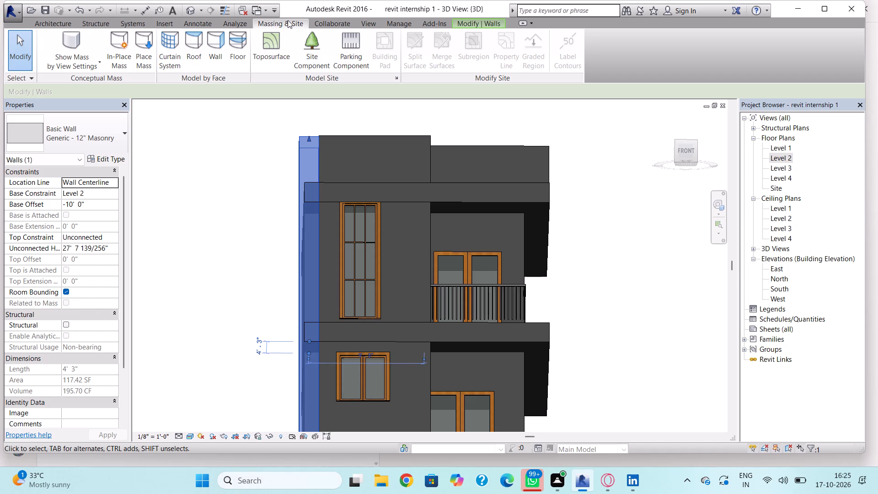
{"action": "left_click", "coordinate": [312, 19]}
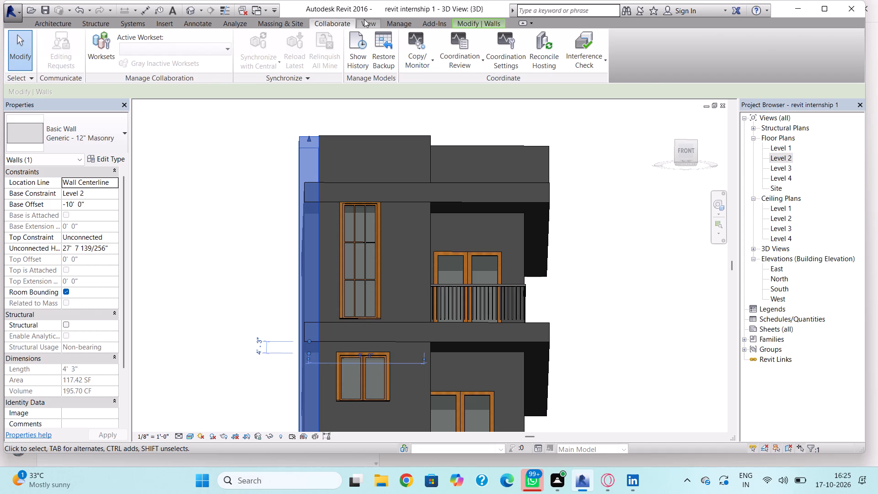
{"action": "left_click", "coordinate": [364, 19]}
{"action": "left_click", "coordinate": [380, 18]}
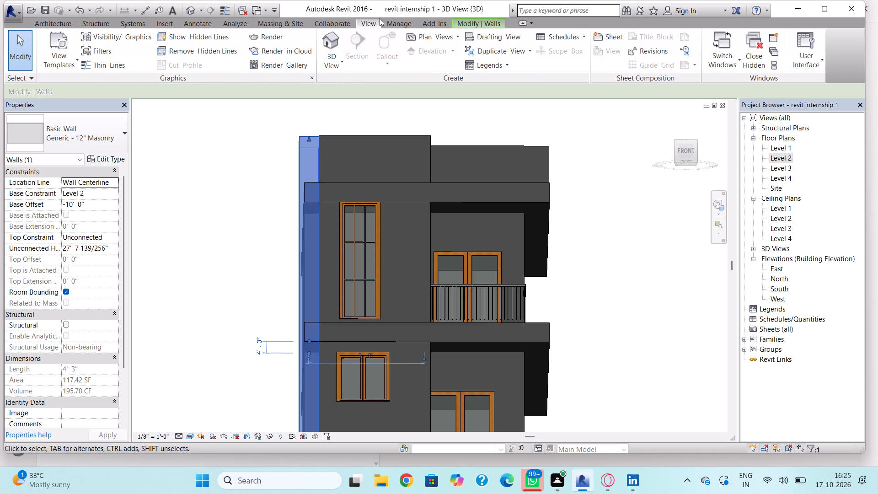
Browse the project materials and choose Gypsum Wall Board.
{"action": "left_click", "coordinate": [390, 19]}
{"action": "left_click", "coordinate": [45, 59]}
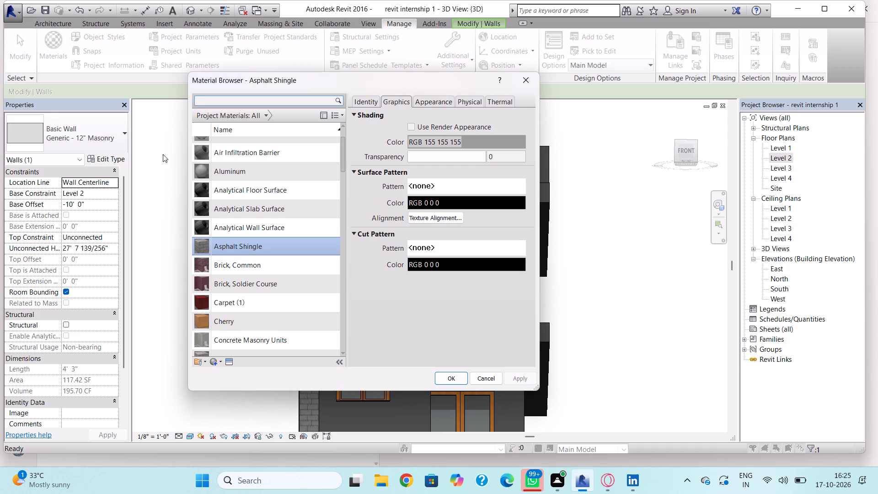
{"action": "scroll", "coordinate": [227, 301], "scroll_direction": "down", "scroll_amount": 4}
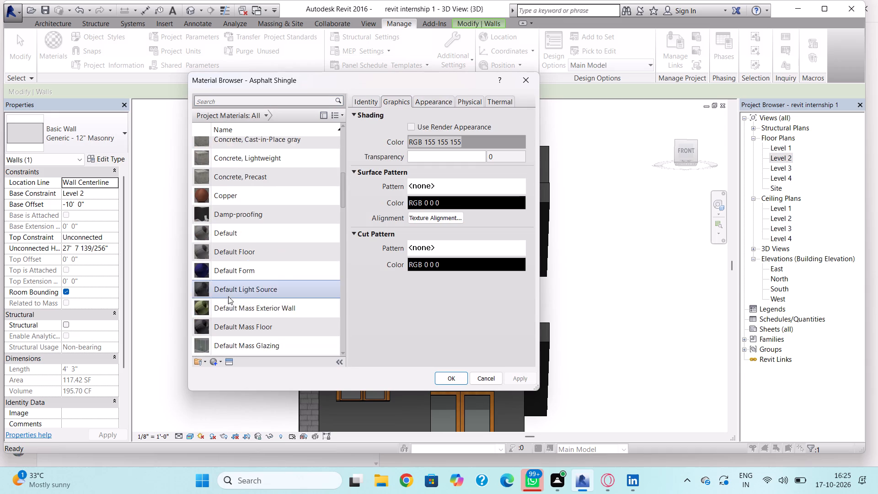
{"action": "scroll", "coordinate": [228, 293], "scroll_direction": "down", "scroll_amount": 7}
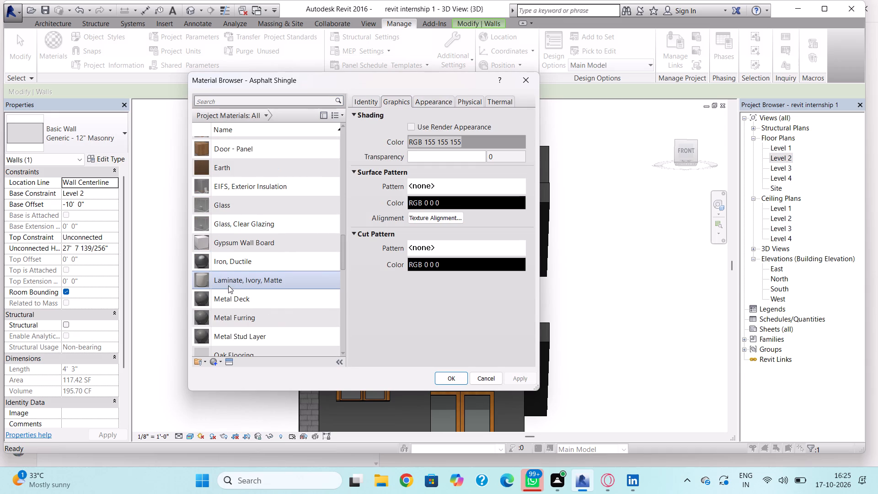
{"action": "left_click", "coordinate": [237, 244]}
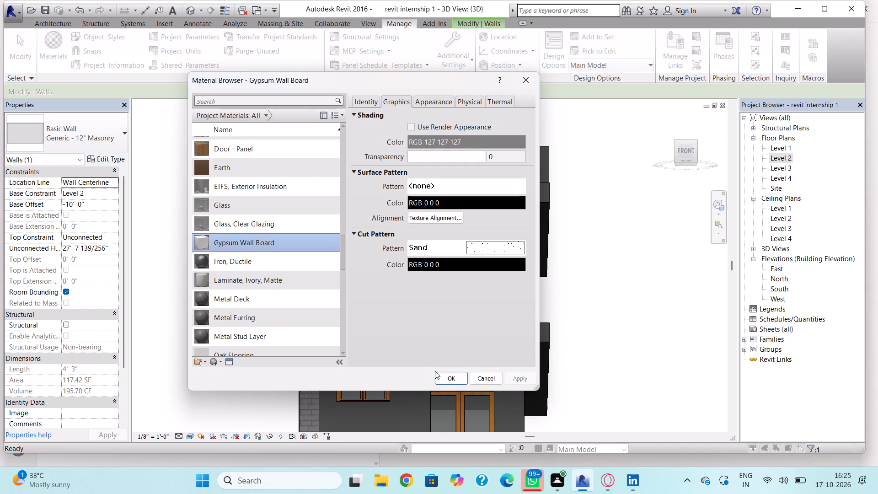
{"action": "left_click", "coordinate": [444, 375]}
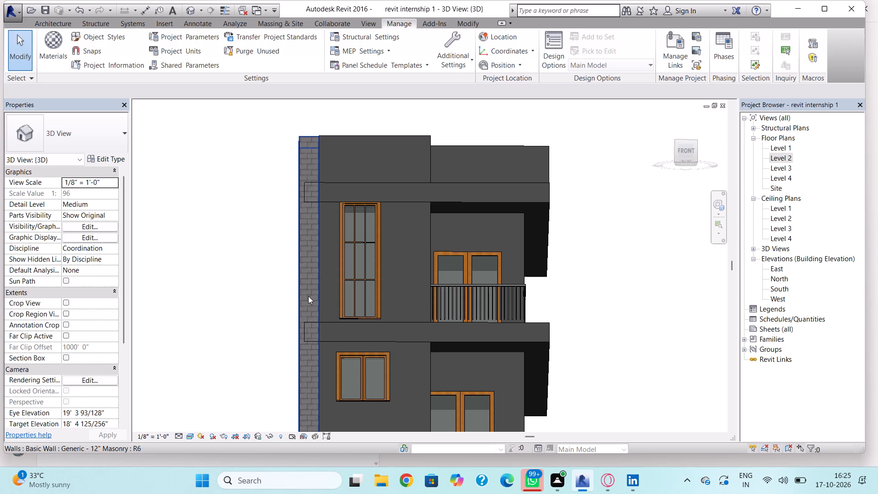
Paint the front faces of both overhanging roofs and the masonry side wall with Gypsum Wall Board.
{"action": "left_click", "coordinate": [306, 295]}
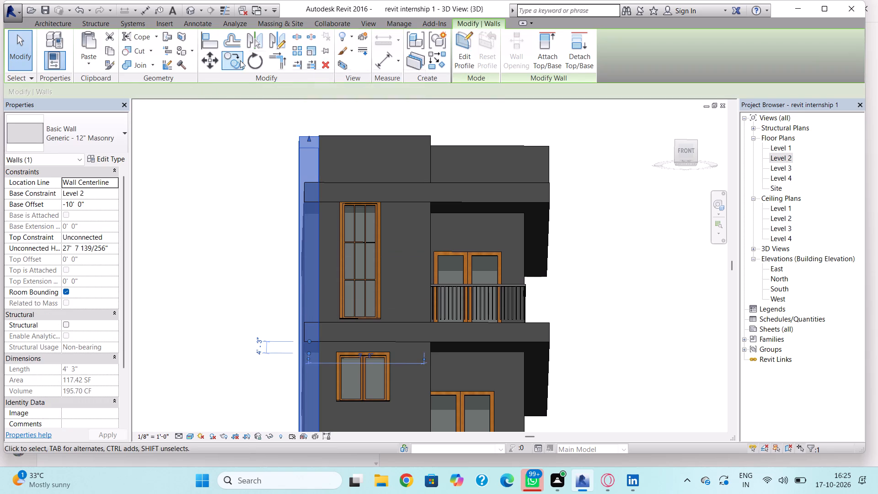
{"action": "left_click", "coordinate": [186, 52]}
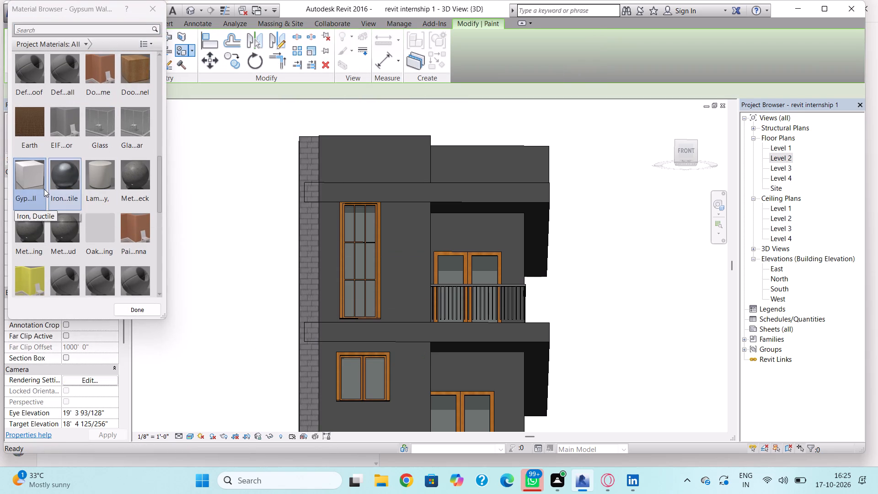
{"action": "left_click", "coordinate": [29, 189]}
{"action": "left_click", "coordinate": [304, 282]}
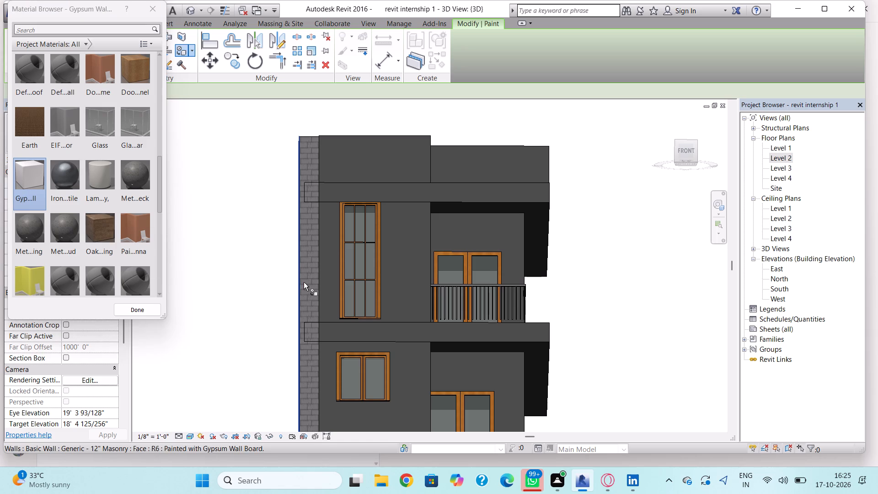
{"action": "left_click", "coordinate": [333, 192]}
{"action": "left_click", "coordinate": [329, 330]}
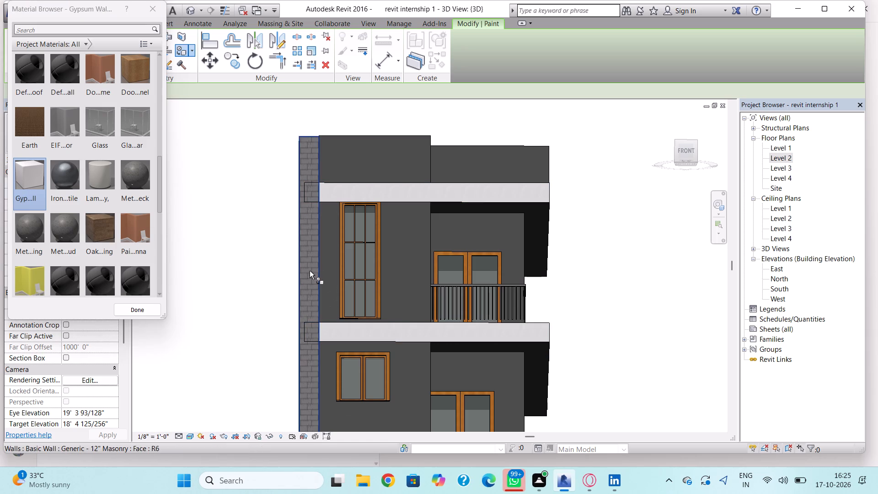
{"action": "left_click", "coordinate": [310, 270]}
{"action": "key", "text": "Escape"}
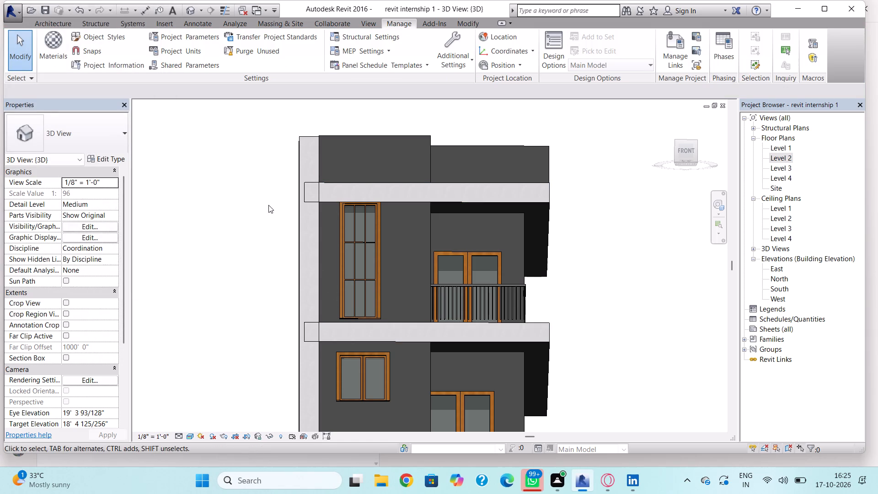
{"action": "key", "text": "Escape"}
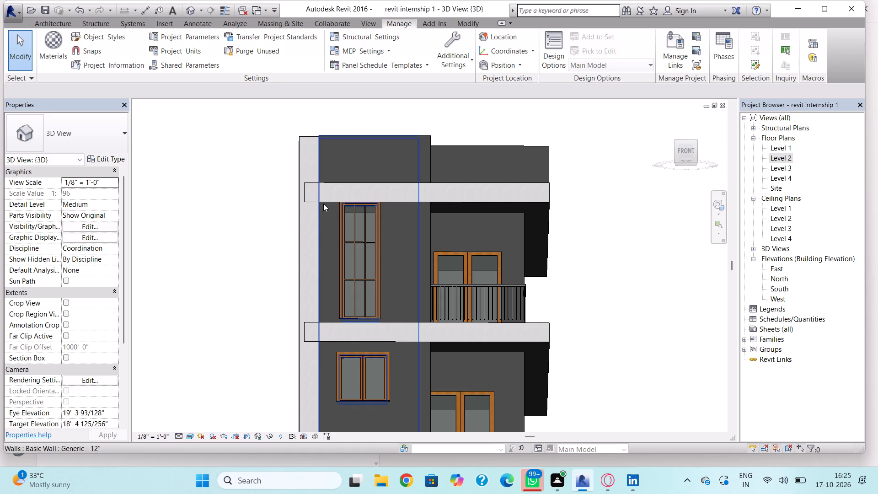
In the Level 2 floor plan, dismiss the notification card and nudge the masonry side wall one increment outward past the front wall.
{"action": "left_click", "coordinate": [327, 198]}
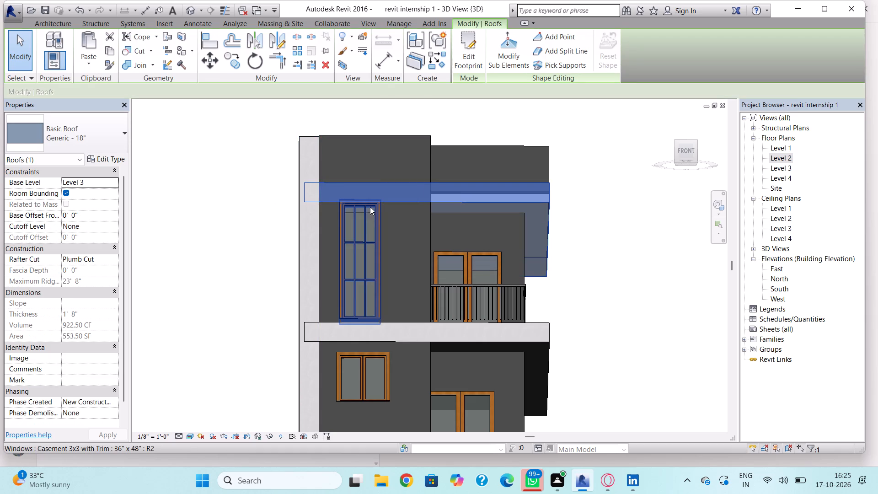
{"action": "left_click", "coordinate": [316, 210]}
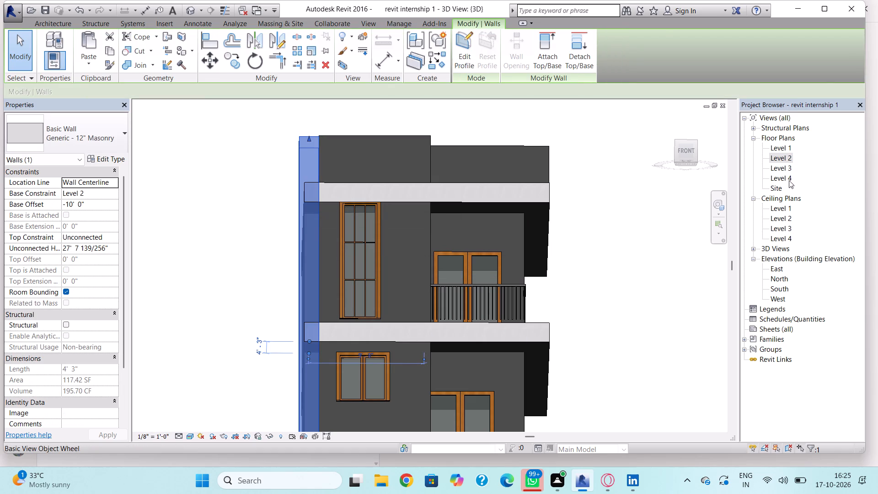
{"action": "double_click", "coordinate": [784, 159]}
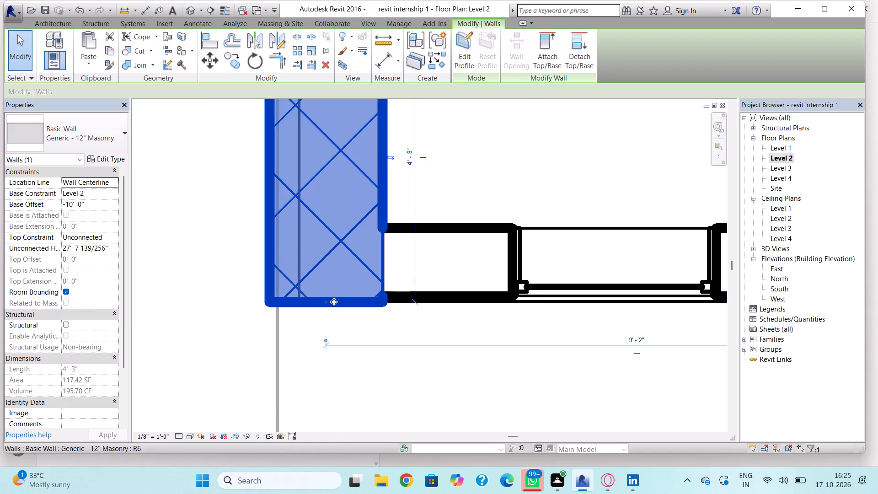
{"action": "scroll", "coordinate": [329, 302], "scroll_direction": "up", "scroll_amount": 3}
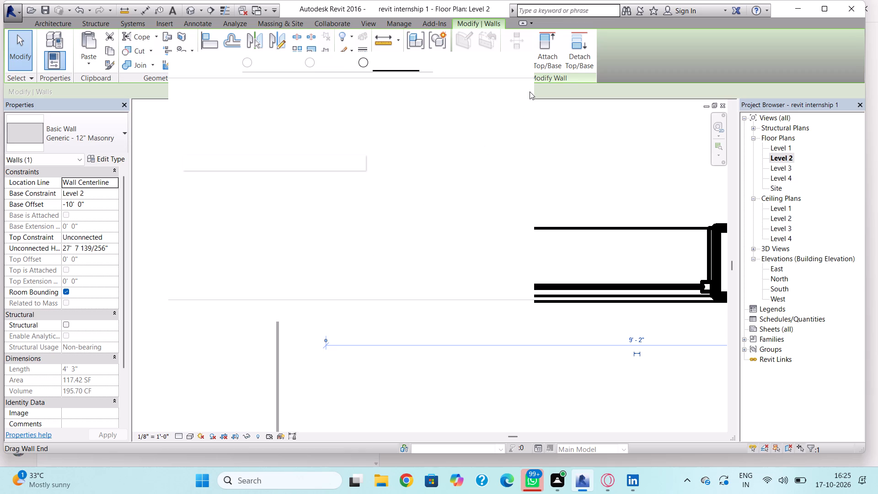
{"action": "right_click", "coordinate": [530, 92]}
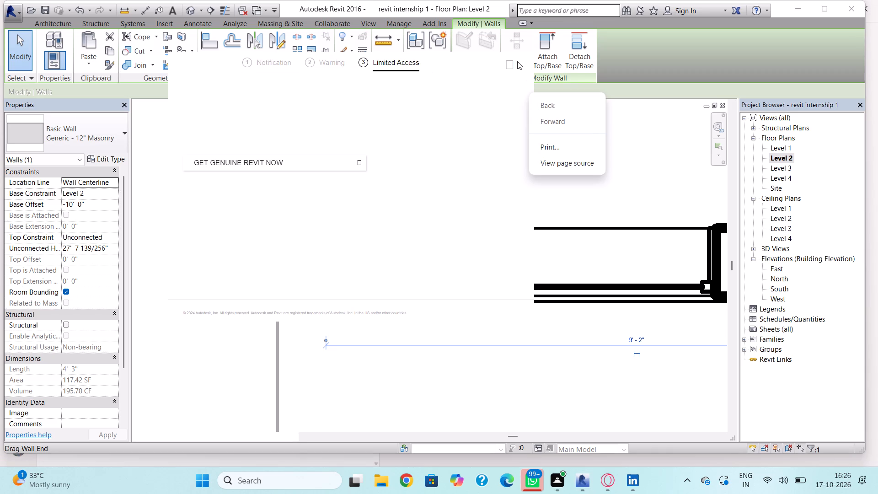
{"action": "left_click_drag", "start_coordinate": [506, 67], "coordinate": [513, 69]}
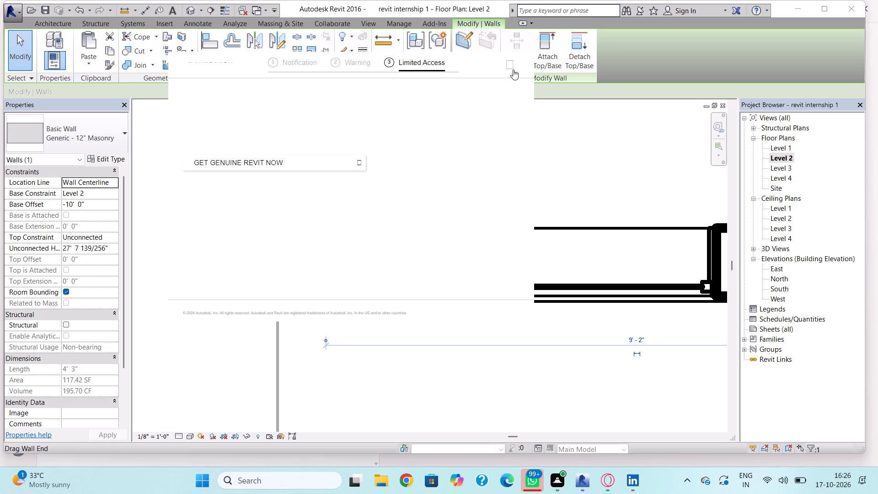
{"action": "left_click", "coordinate": [513, 65]}
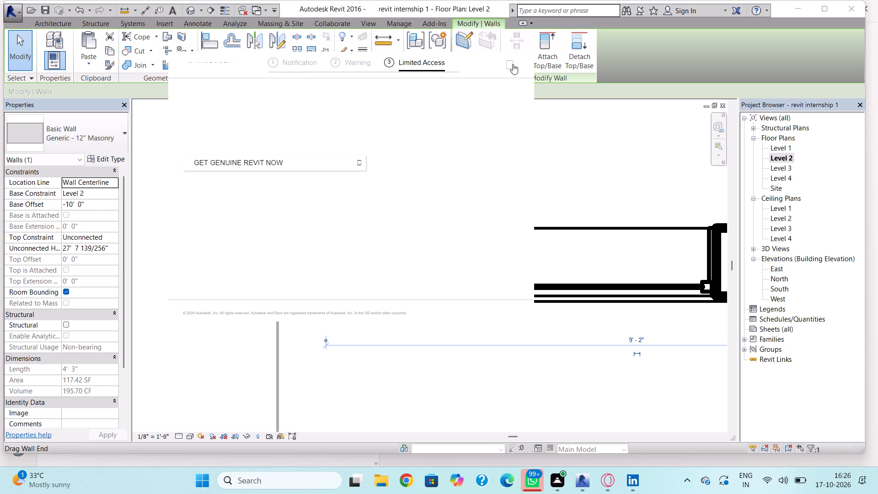
{"action": "left_click", "coordinate": [513, 64]}
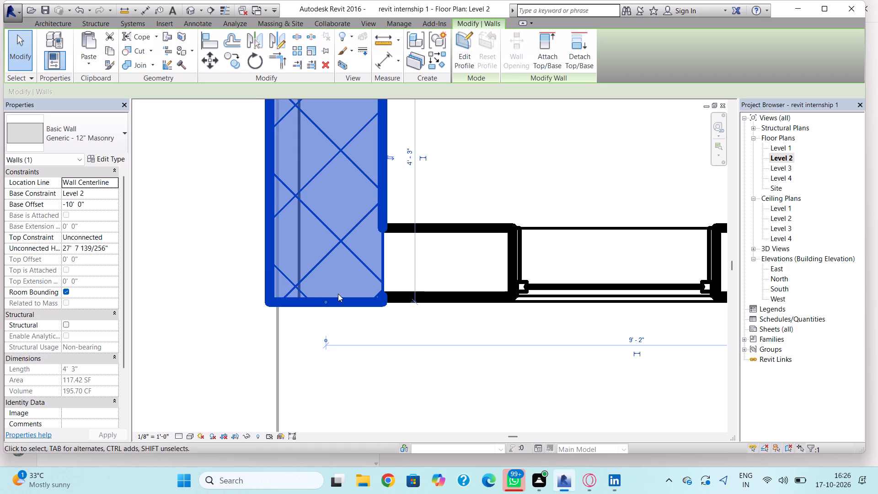
{"action": "key", "text": "Down"}
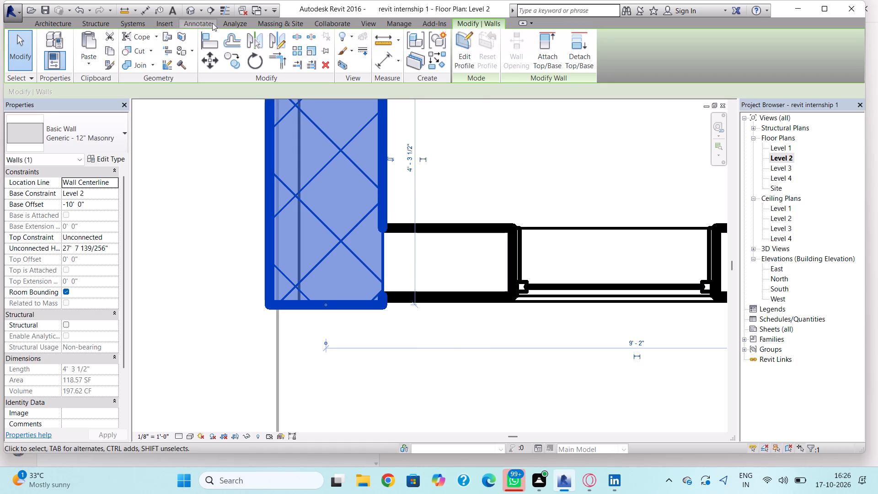
Return to the 3D view and examine how the masonry side wall meets the front edges of both roofs.
{"action": "left_click", "coordinate": [196, 8]}
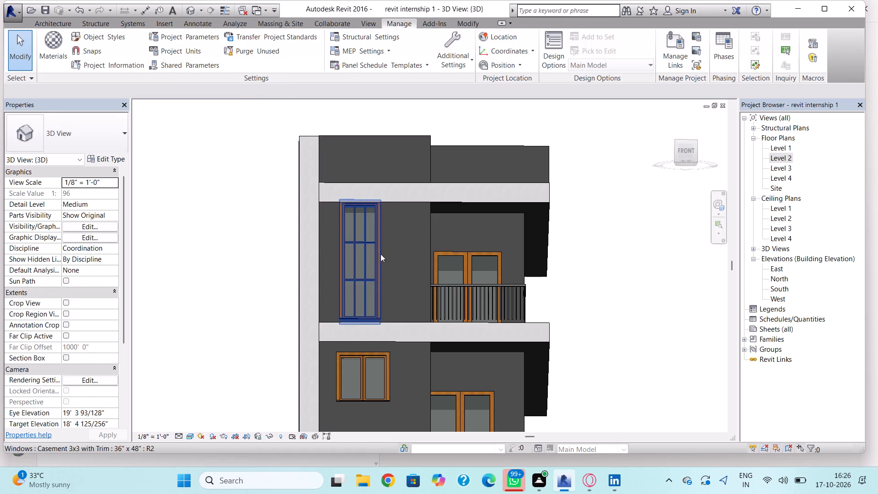
{"action": "left_click", "coordinate": [325, 329]}
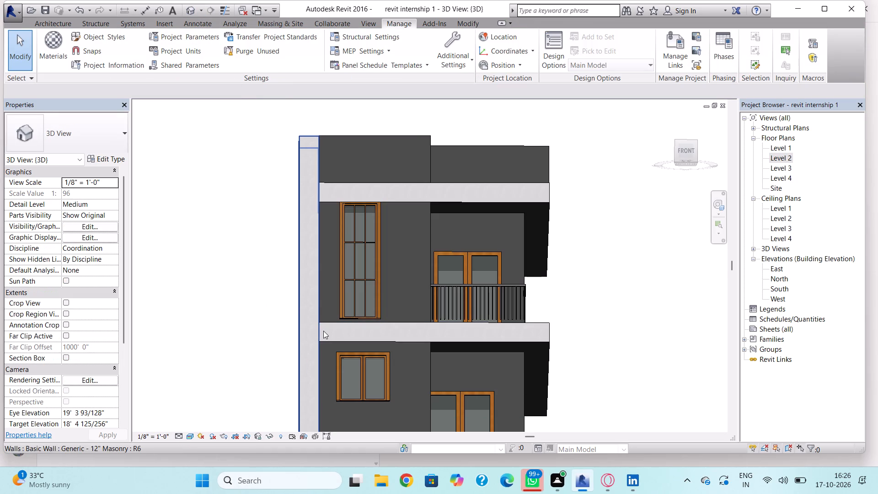
{"action": "left_click", "coordinate": [322, 334]}
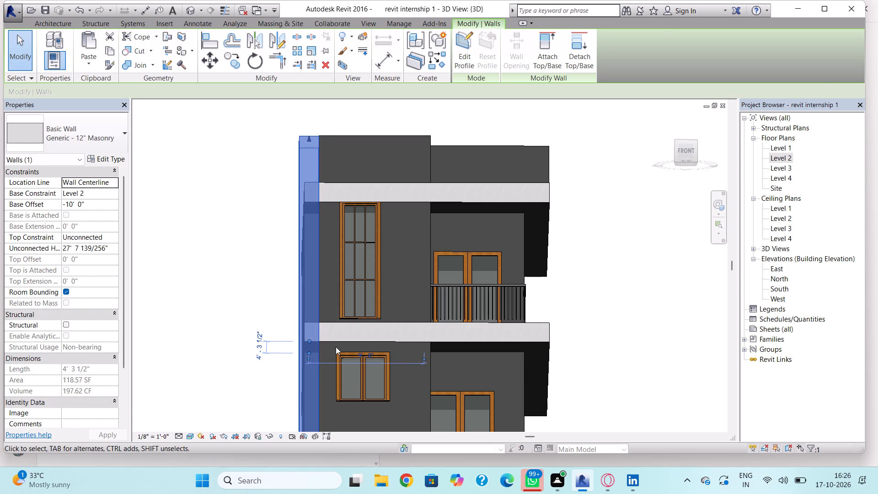
{"action": "key", "text": "Escape"}
{"action": "left_click", "coordinate": [336, 340]}
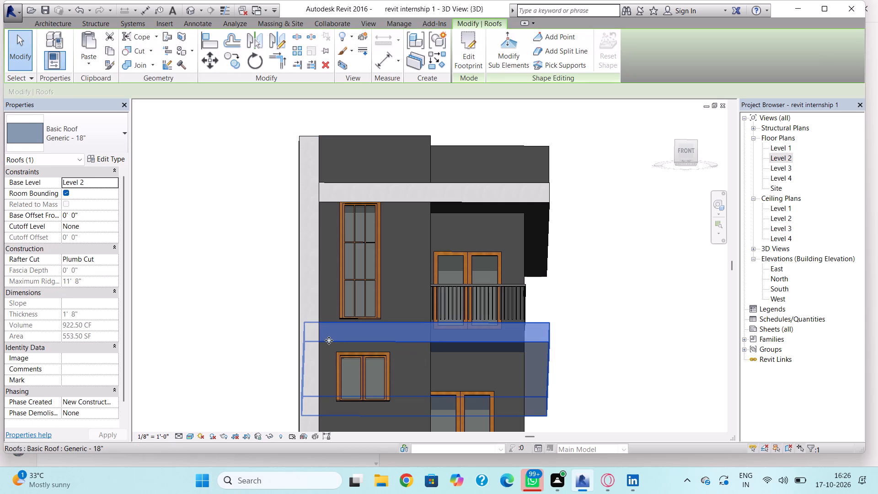
{"action": "scroll", "coordinate": [328, 339], "scroll_direction": "up", "scroll_amount": 2}
{"action": "key", "text": "Escape"}
{"action": "scroll", "coordinate": [357, 316], "scroll_direction": "down", "scroll_amount": 2}
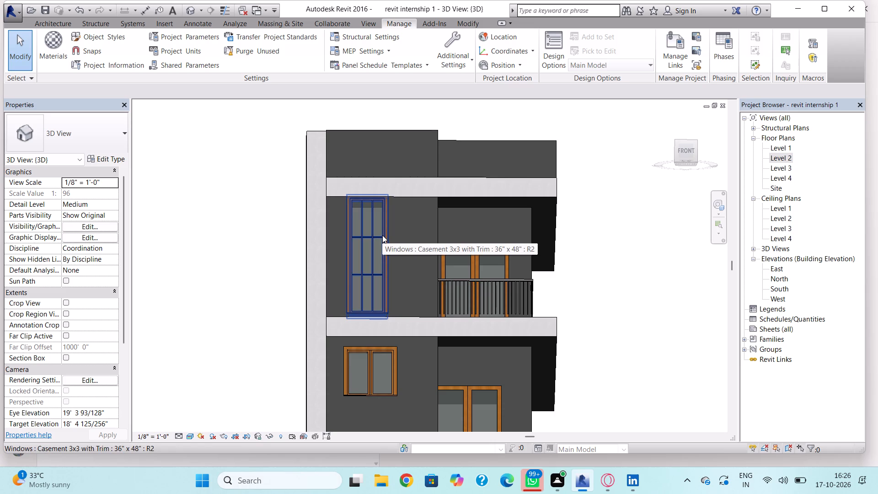
Lower the masonry side wall's top to the upper roof's top edge, an unconnected height of about 23' 7 1/2".
{"action": "left_click", "coordinate": [312, 167]}
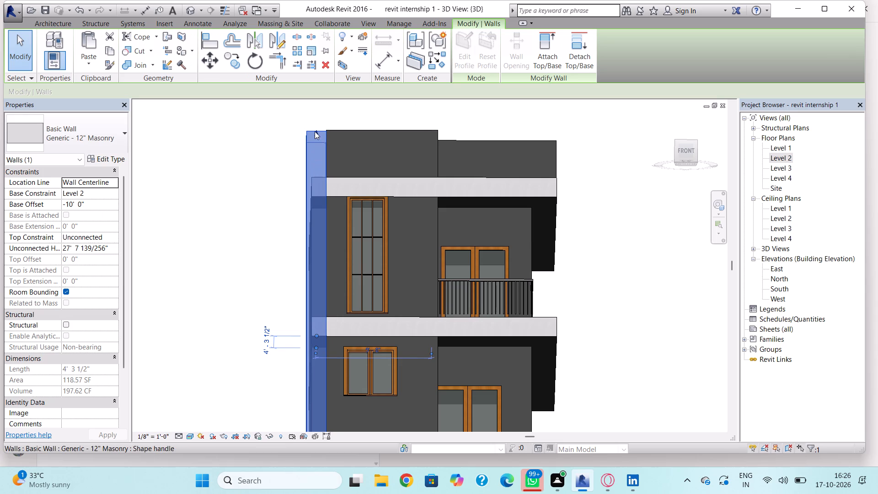
{"action": "left_click_drag", "start_coordinate": [315, 131], "coordinate": [318, 183]}
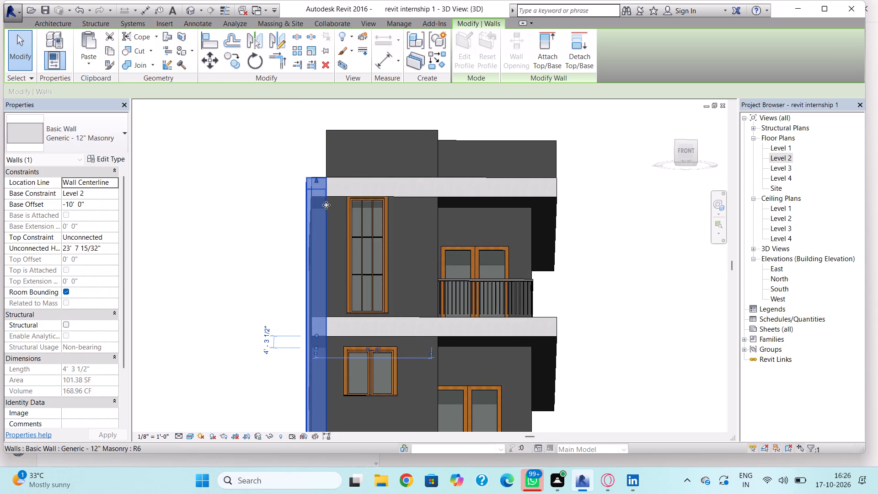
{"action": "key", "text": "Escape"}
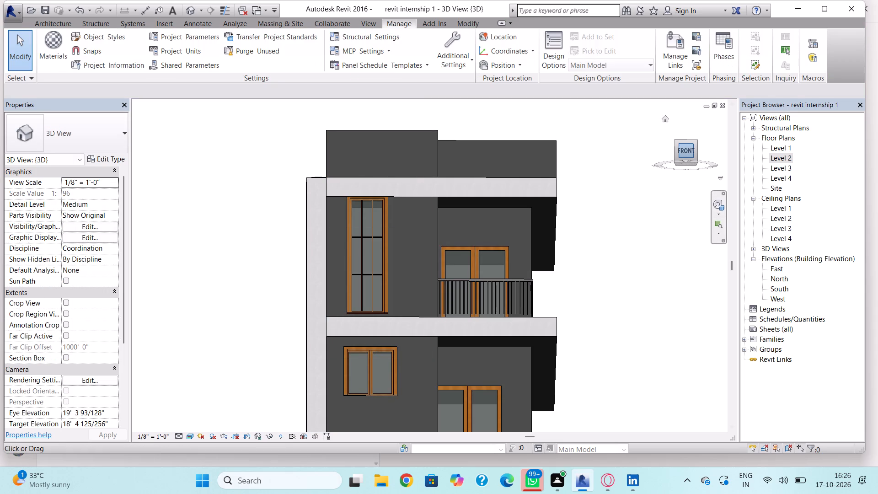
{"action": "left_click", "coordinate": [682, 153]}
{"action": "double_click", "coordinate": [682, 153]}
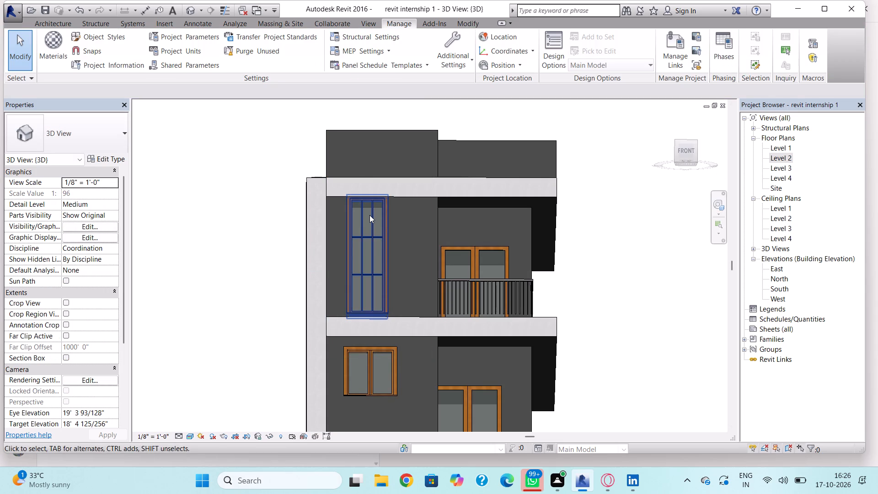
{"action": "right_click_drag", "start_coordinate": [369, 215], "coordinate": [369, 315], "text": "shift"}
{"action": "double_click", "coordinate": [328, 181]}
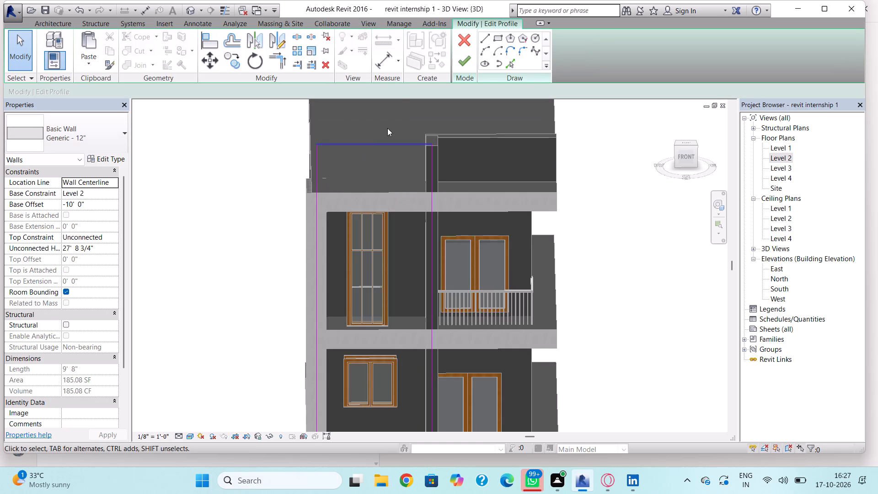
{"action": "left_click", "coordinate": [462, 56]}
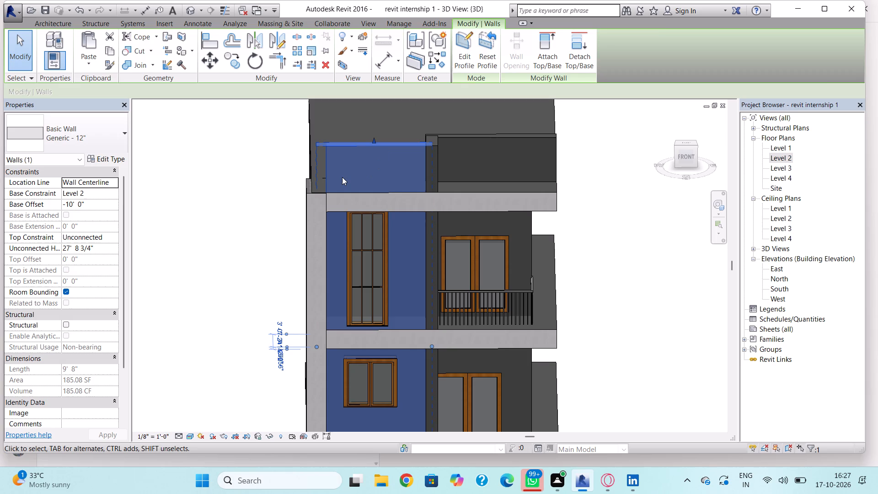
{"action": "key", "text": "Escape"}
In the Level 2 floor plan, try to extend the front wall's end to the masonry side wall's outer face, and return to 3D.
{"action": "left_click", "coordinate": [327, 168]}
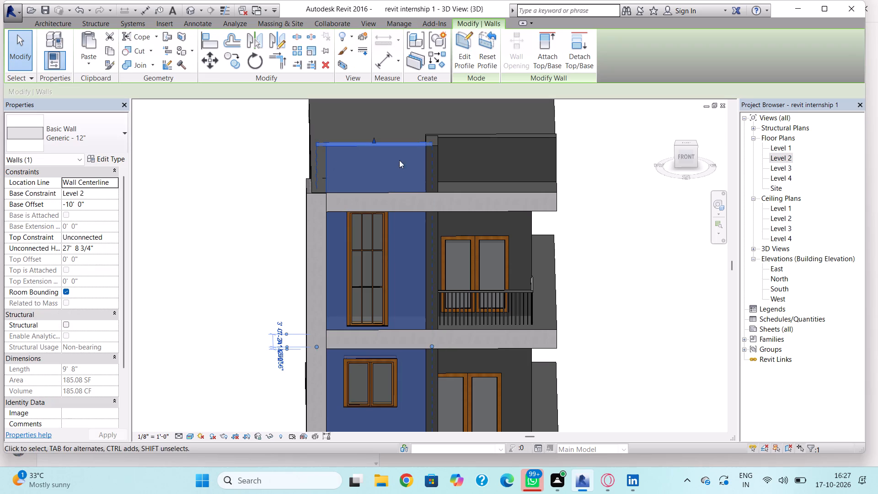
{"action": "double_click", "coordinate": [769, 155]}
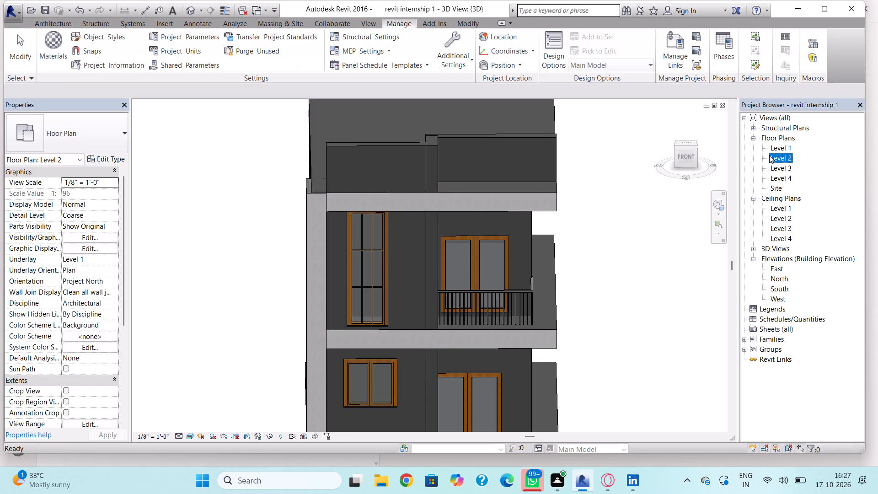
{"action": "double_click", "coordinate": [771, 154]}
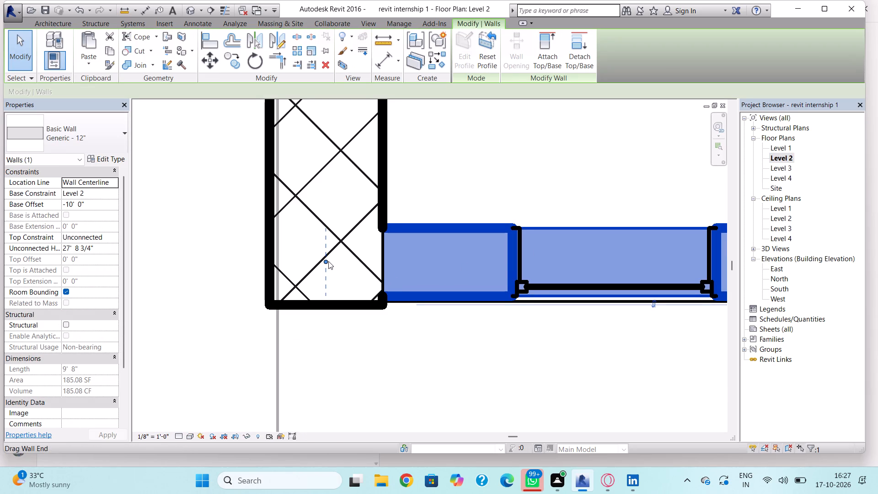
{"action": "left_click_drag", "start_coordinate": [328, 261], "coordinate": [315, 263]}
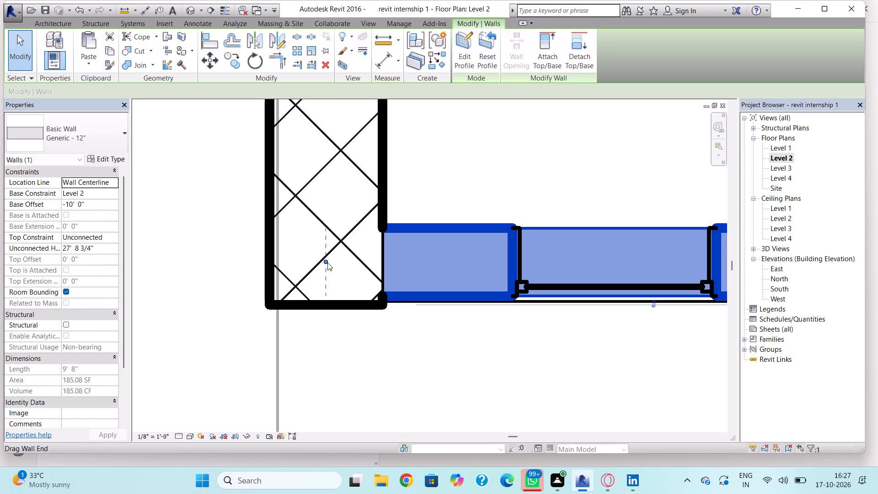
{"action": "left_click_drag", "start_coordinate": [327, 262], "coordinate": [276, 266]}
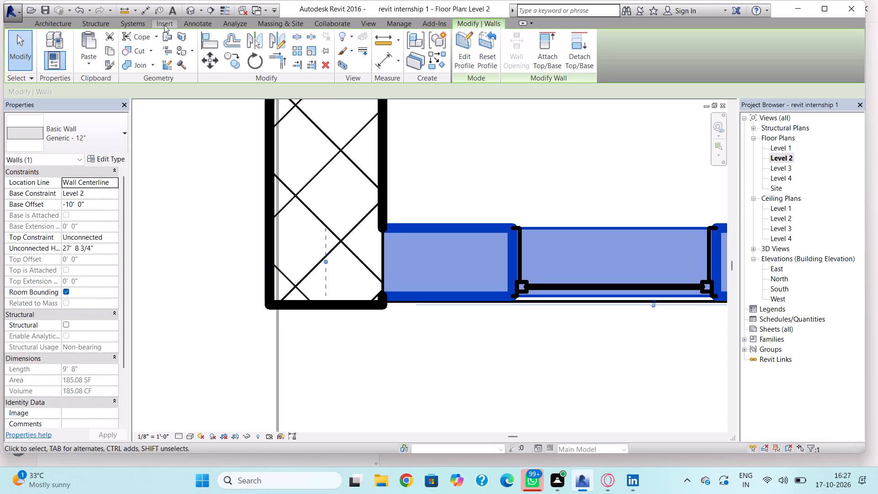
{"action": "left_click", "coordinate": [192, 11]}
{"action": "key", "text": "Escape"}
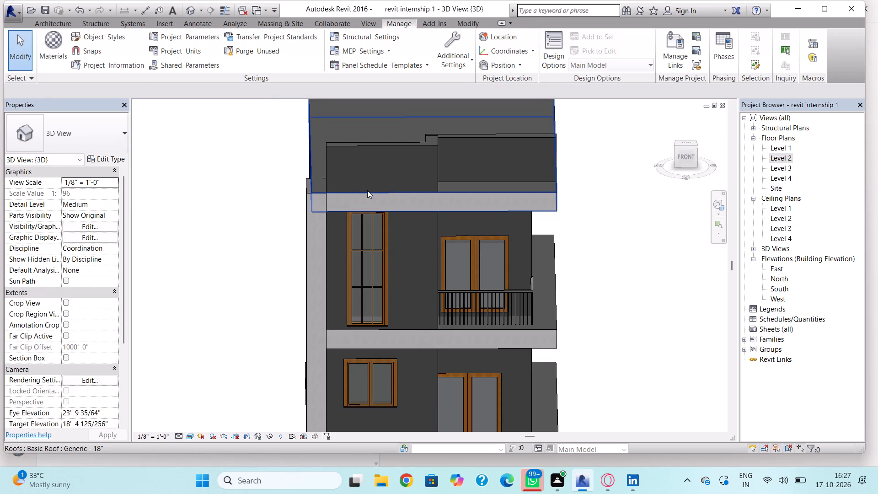
Nudge the front wall with the tall window three increments toward the masonry side wall and two increments back.
{"action": "scroll", "coordinate": [409, 177], "scroll_direction": "down", "scroll_amount": 1}
{"action": "scroll", "coordinate": [409, 178], "scroll_direction": "up", "scroll_amount": 2}
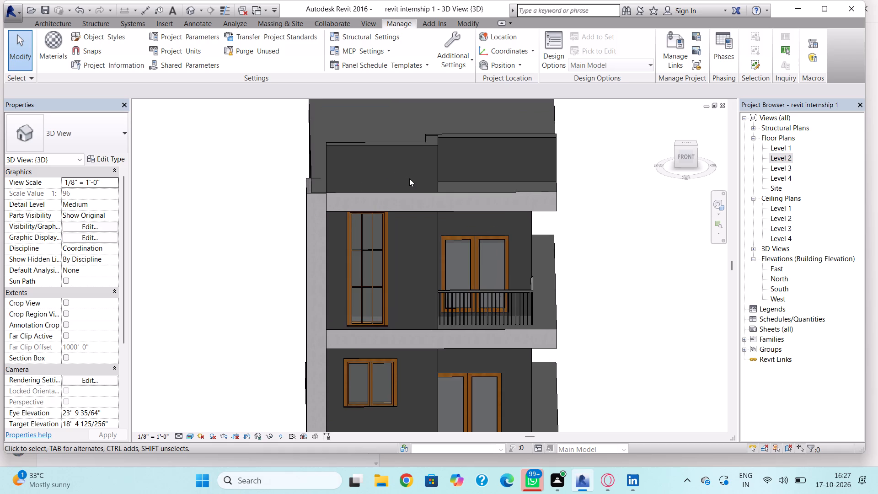
{"action": "left_click", "coordinate": [408, 140]}
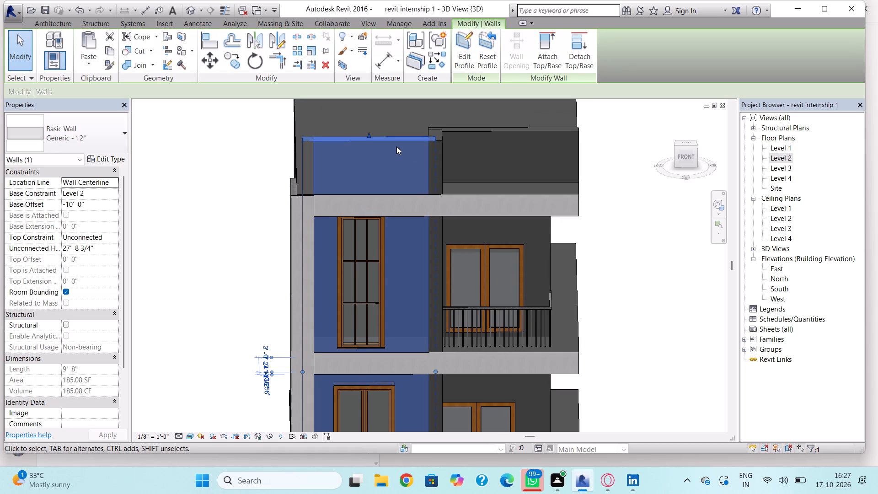
{"action": "key", "text": "Left"}
{"action": "key", "text": "Left"}
{"action": "key", "text": "Left"}
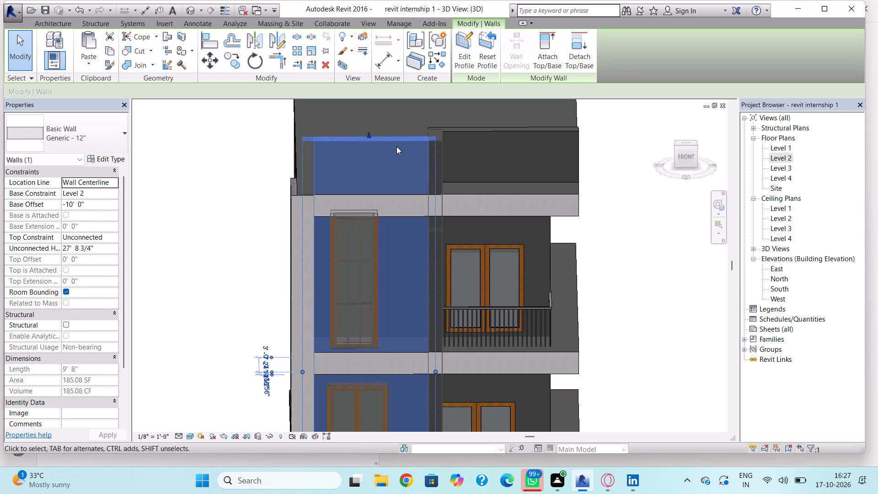
{"action": "key", "text": "Right"}
{"action": "key", "text": "Right"}
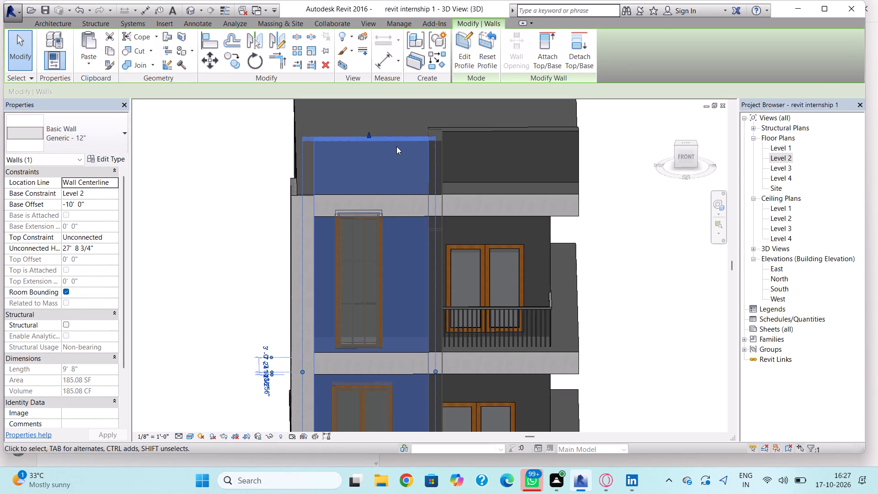
{"action": "key", "text": "Escape"}
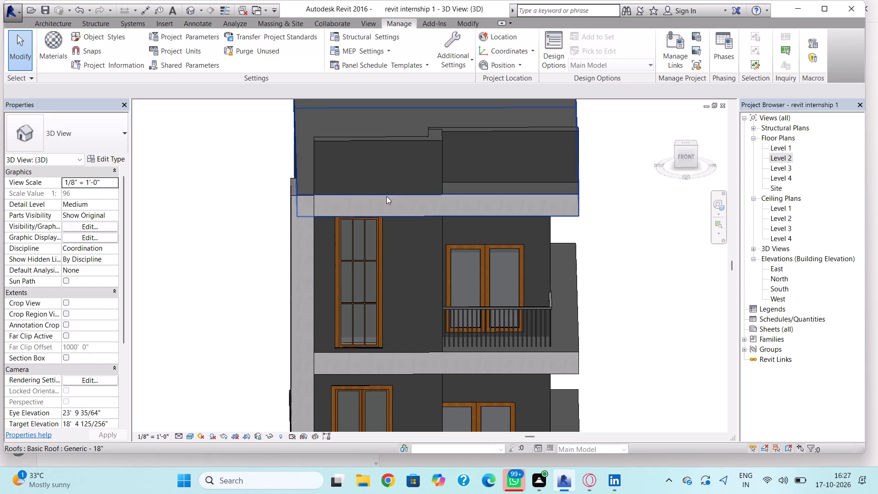
Nudge the tall 3x3 casement window on the upper storey four increments away from the masonry side wall.
{"action": "left_click", "coordinate": [381, 236]}
{"action": "key", "text": "Right"}
{"action": "key", "text": "Right"}
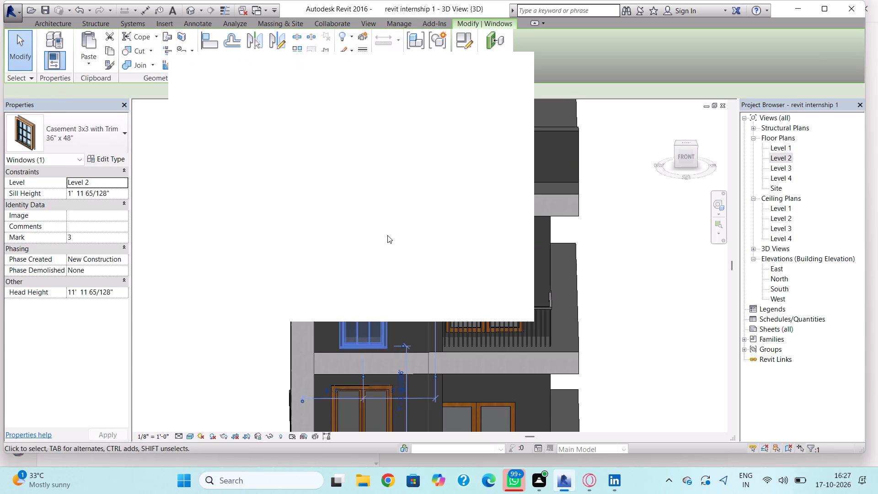
{"action": "key", "text": "Right"}
{"action": "left_click", "coordinate": [518, 66]}
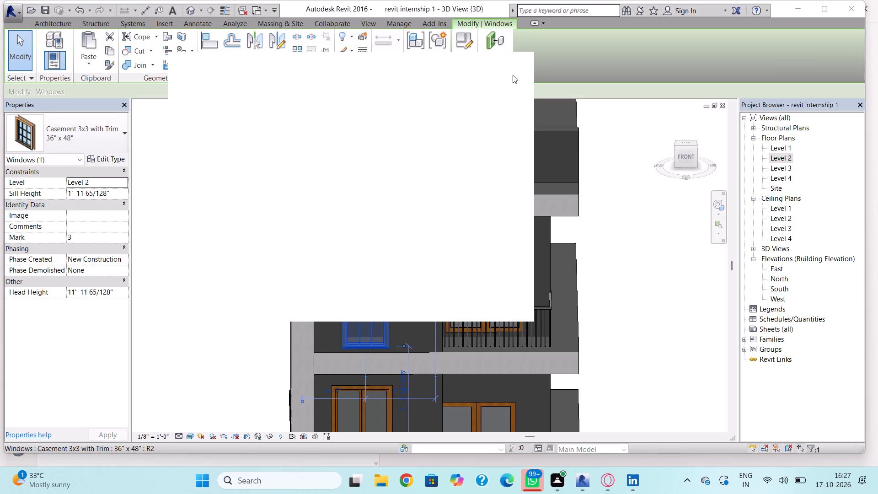
{"action": "left_click", "coordinate": [383, 412]}
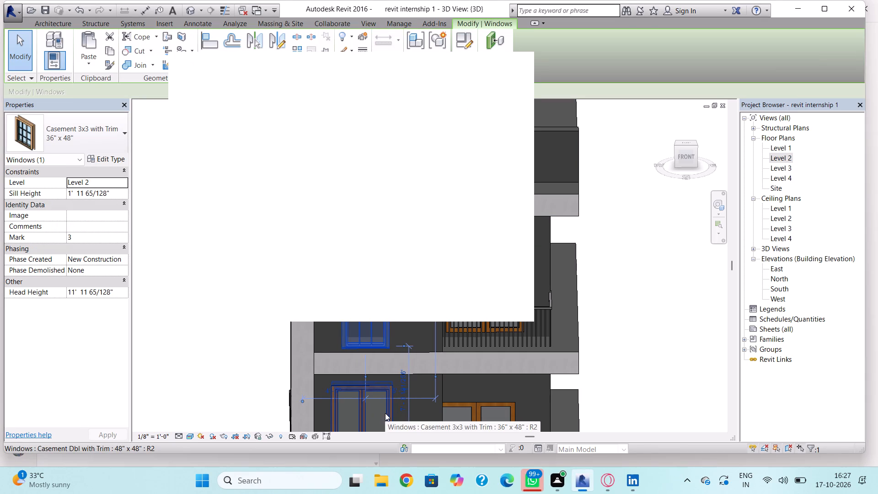
{"action": "key", "text": "Right"}
{"action": "key", "text": "Escape"}
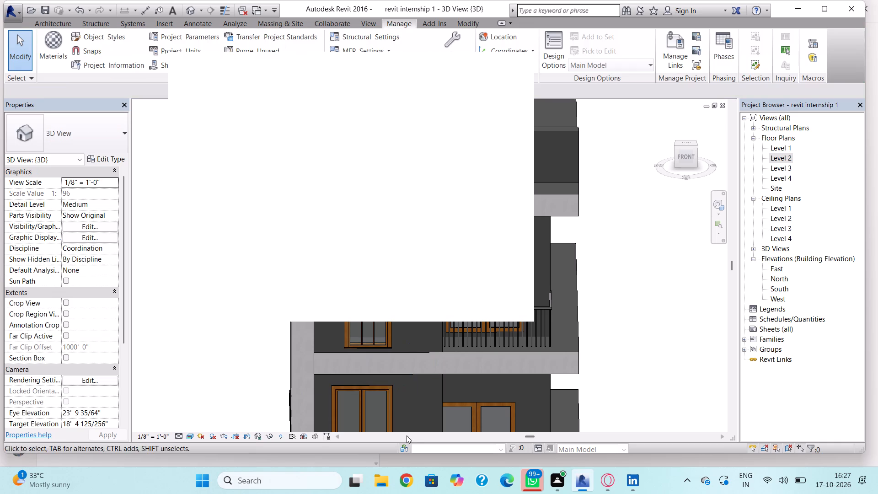
Nudge the double casement window on the lower storey two increments away from the masonry side wall, and dismiss the notification card.
{"action": "left_click", "coordinate": [389, 408]}
{"action": "key", "text": "Right"}
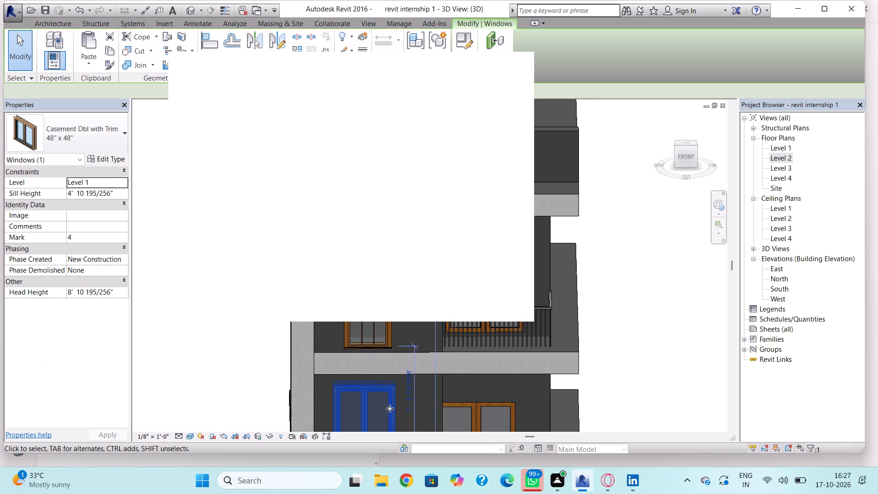
{"action": "key", "text": "Right"}
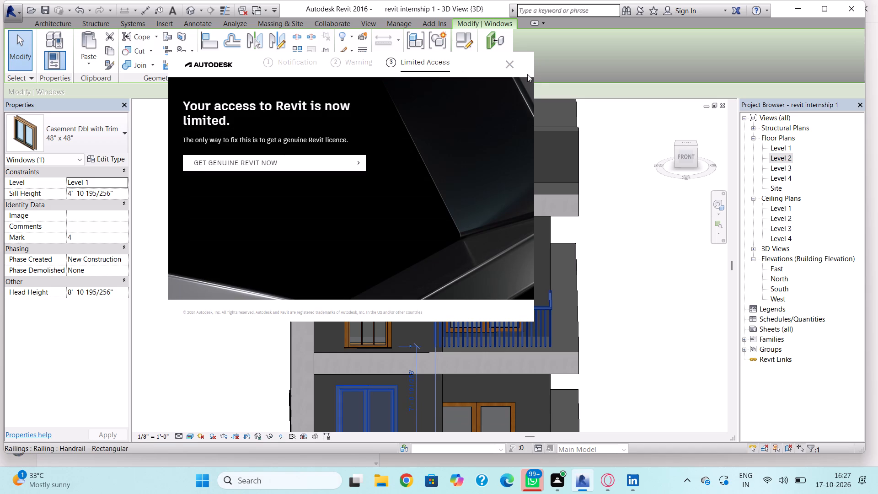
{"action": "left_click", "coordinate": [514, 65]}
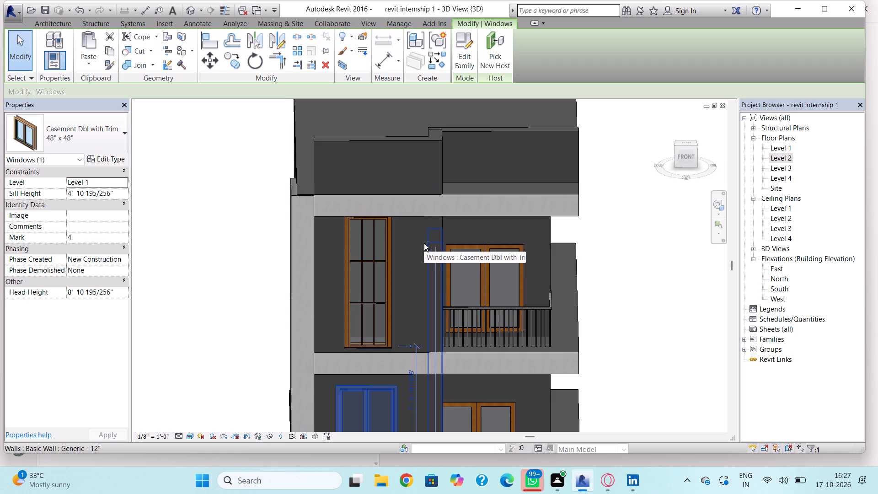
In the Level 3 floor plan, draw a 1' 8" long Generic - 12" wall extending the front wall across the masonry side wall's end.
{"action": "right_click_drag", "start_coordinate": [424, 244], "coordinate": [423, 233], "text": "shift"}
{"action": "right_click_drag", "start_coordinate": [422, 211], "coordinate": [422, 202], "text": "shift"}
{"action": "right_click_drag", "start_coordinate": [430, 265], "coordinate": [425, 239], "text": "shift"}
{"action": "right_click_drag", "start_coordinate": [425, 239], "coordinate": [426, 257], "text": "shift"}
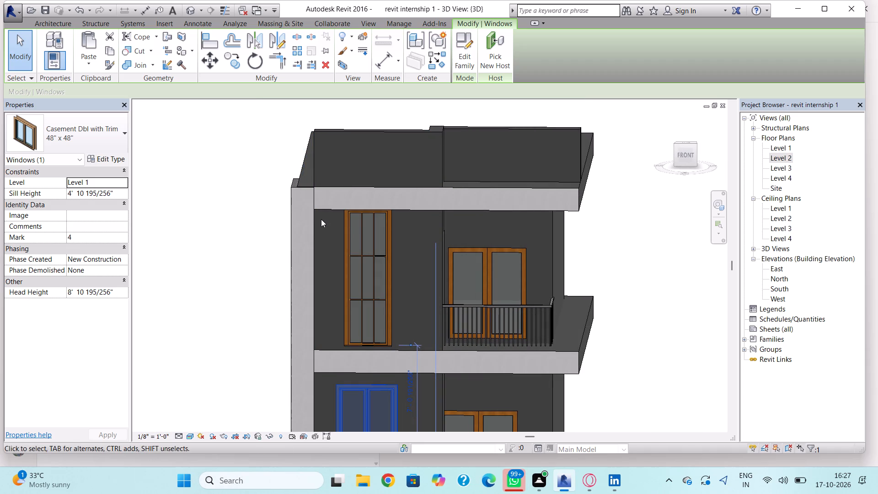
{"action": "double_click", "coordinate": [776, 170]}
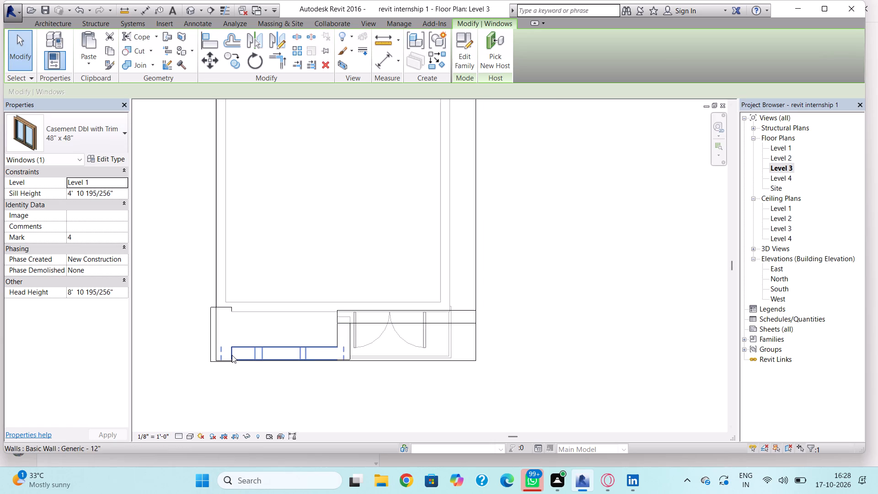
{"action": "scroll", "coordinate": [232, 355], "scroll_direction": "up", "scroll_amount": 2}
{"action": "middle_click_drag", "start_coordinate": [244, 351], "coordinate": [303, 338]}
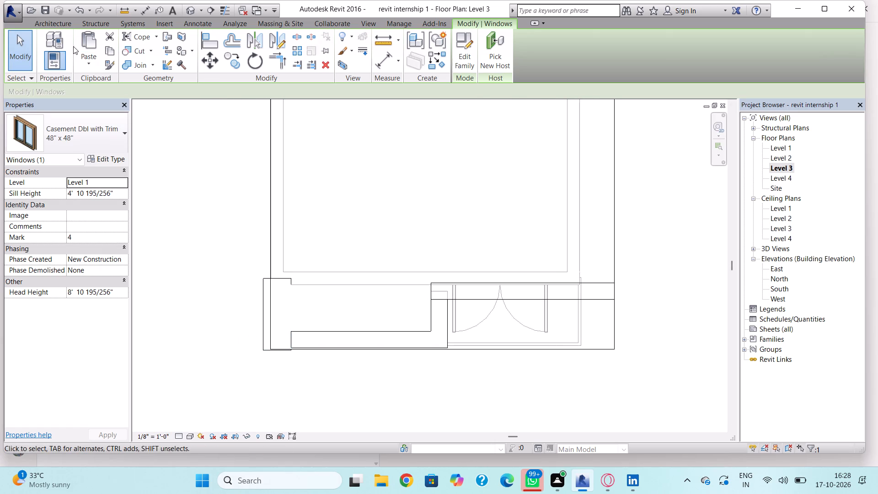
{"action": "left_click", "coordinate": [53, 23]}
{"action": "left_click", "coordinate": [55, 43]}
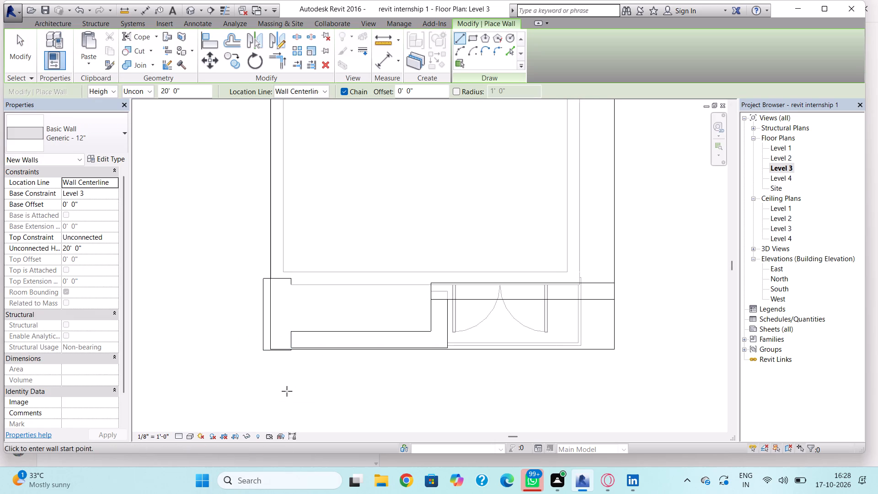
{"action": "left_click", "coordinate": [292, 338]}
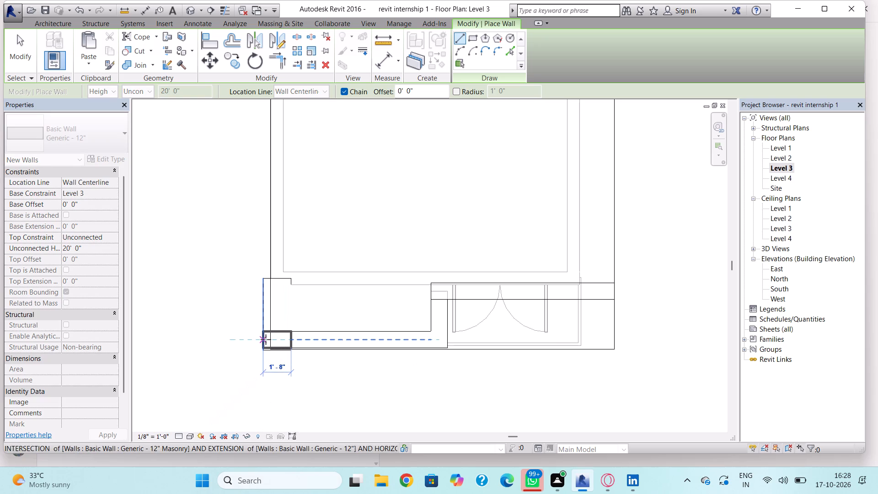
{"action": "left_click", "coordinate": [266, 339]}
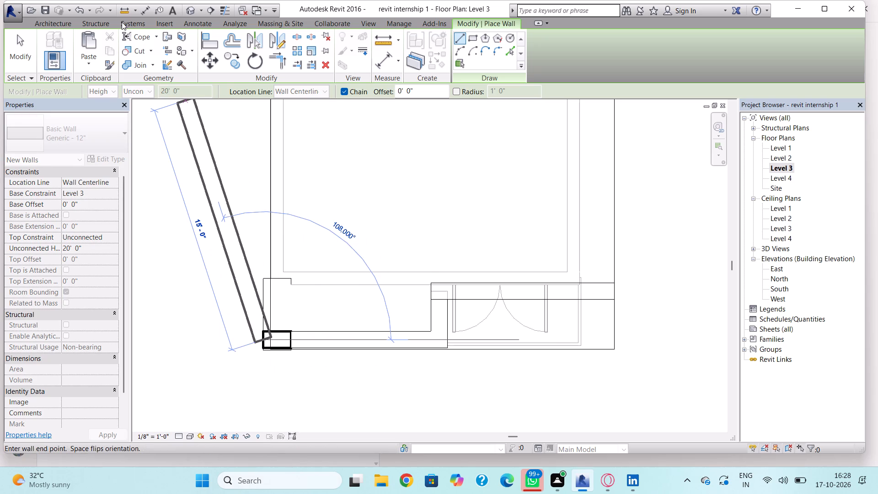
{"action": "key", "text": "Escape"}
In the 3D view, lower the short corner wall's top to the adjoining front parapet's top, an unconnected height of 5' 8 3/4".
{"action": "left_click", "coordinate": [192, 11]}
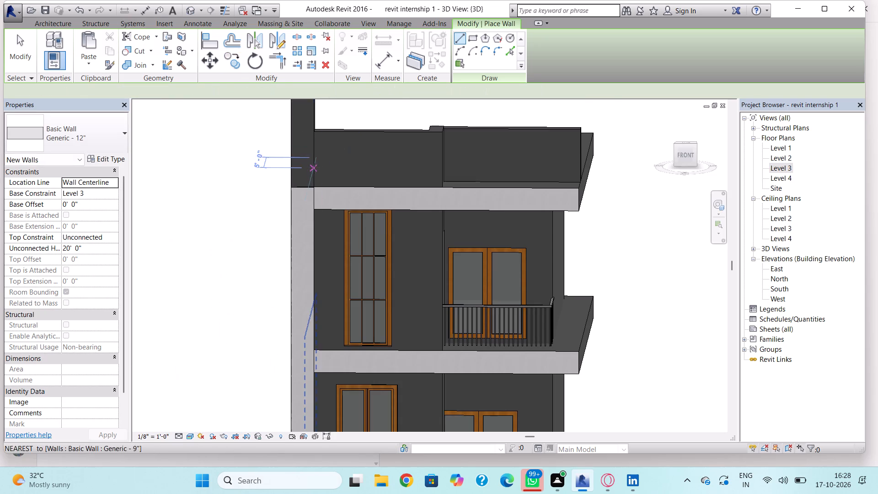
{"action": "middle_click_drag", "start_coordinate": [317, 171], "coordinate": [375, 404]}
{"action": "left_click", "coordinate": [354, 182]}
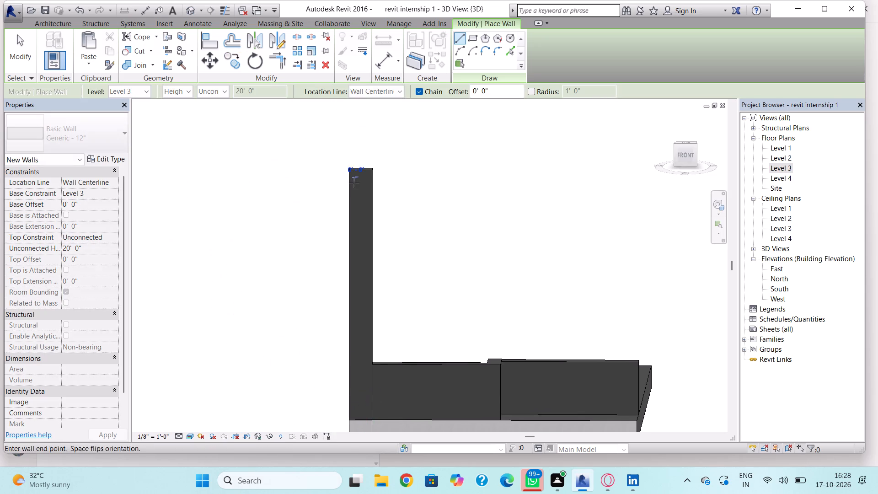
{"action": "key", "text": "Escape"}
{"action": "key", "text": "Escape"}
{"action": "left_click", "coordinate": [354, 185]}
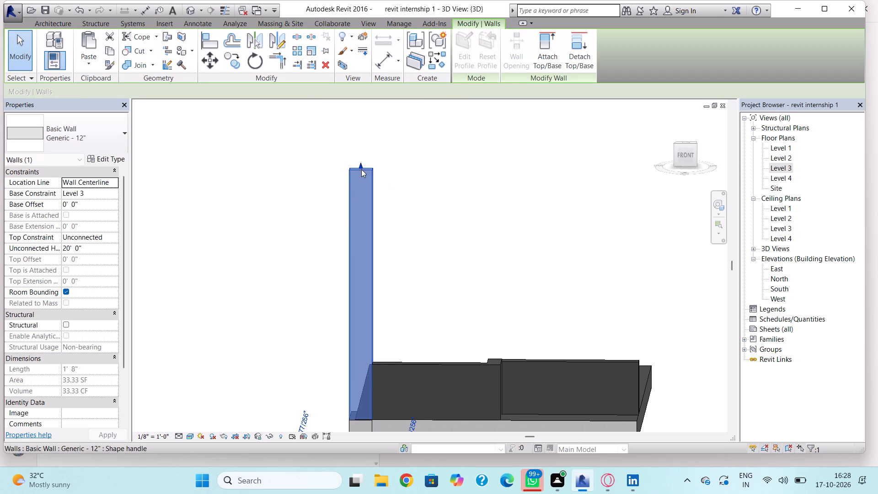
{"action": "left_click", "coordinate": [359, 158]}
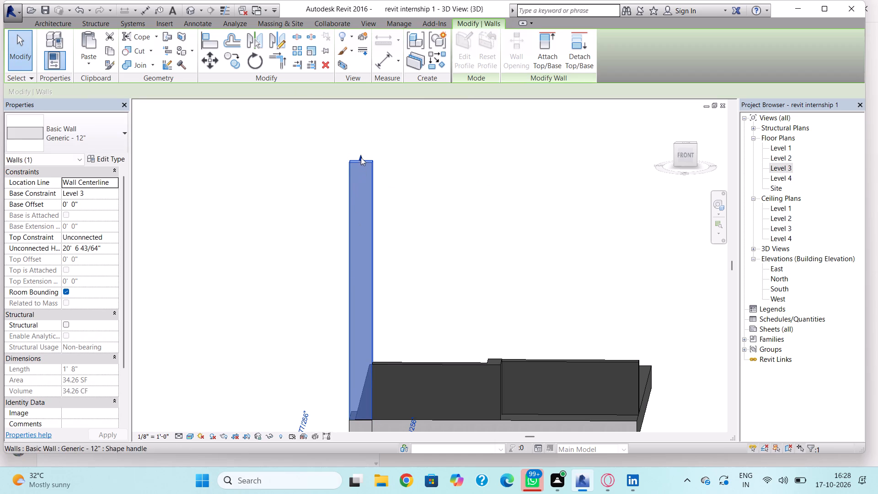
{"action": "left_click_drag", "start_coordinate": [360, 157], "coordinate": [362, 364]}
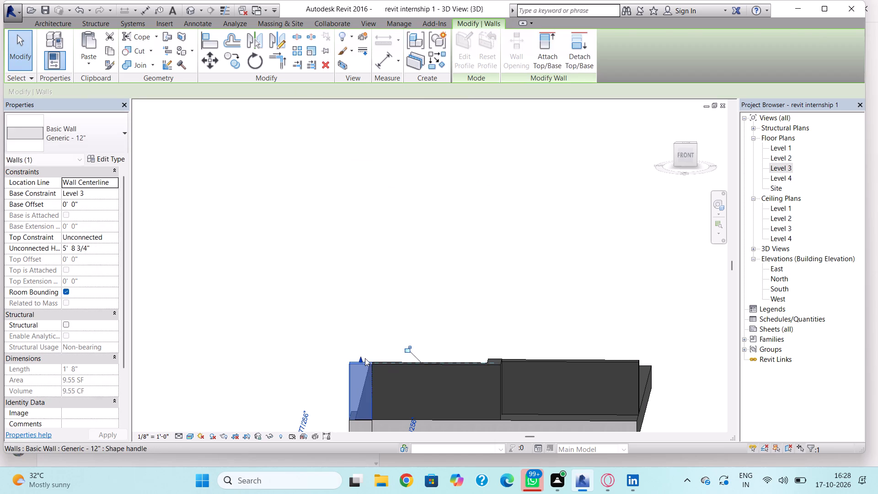
{"action": "key", "text": "Escape"}
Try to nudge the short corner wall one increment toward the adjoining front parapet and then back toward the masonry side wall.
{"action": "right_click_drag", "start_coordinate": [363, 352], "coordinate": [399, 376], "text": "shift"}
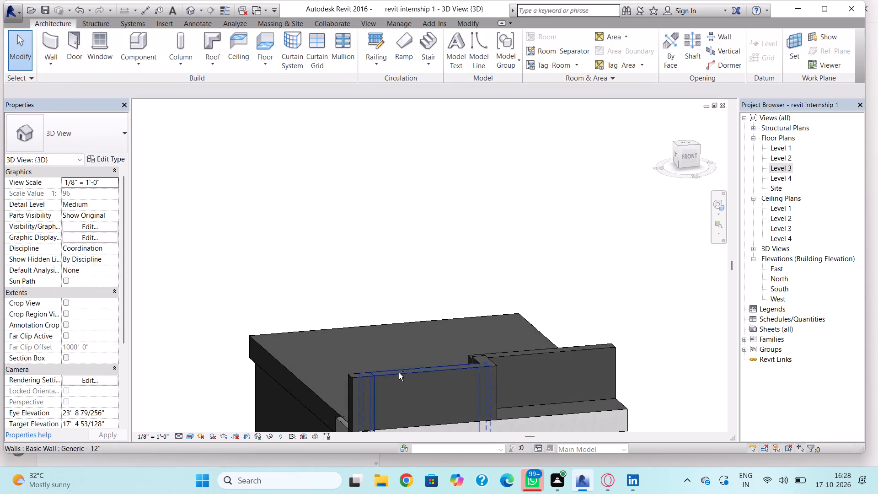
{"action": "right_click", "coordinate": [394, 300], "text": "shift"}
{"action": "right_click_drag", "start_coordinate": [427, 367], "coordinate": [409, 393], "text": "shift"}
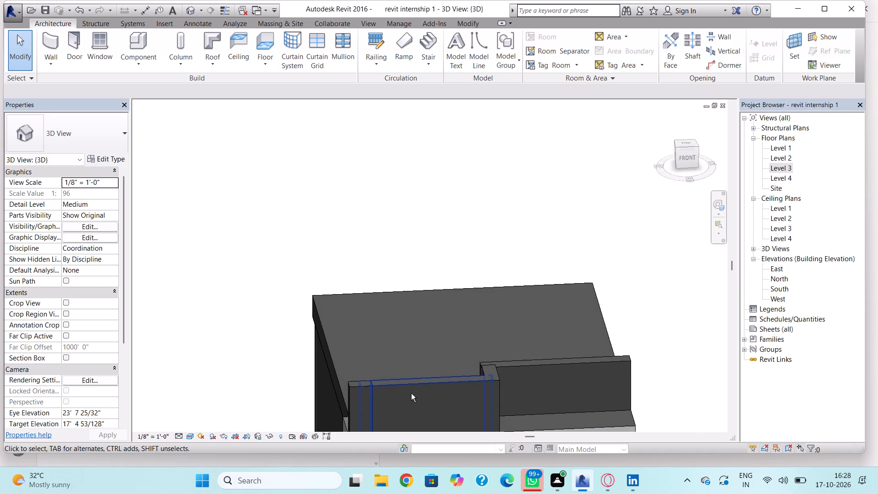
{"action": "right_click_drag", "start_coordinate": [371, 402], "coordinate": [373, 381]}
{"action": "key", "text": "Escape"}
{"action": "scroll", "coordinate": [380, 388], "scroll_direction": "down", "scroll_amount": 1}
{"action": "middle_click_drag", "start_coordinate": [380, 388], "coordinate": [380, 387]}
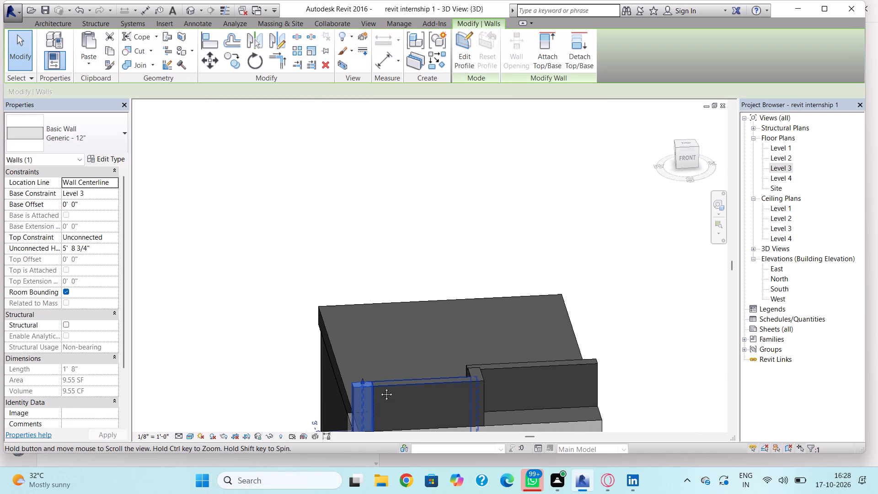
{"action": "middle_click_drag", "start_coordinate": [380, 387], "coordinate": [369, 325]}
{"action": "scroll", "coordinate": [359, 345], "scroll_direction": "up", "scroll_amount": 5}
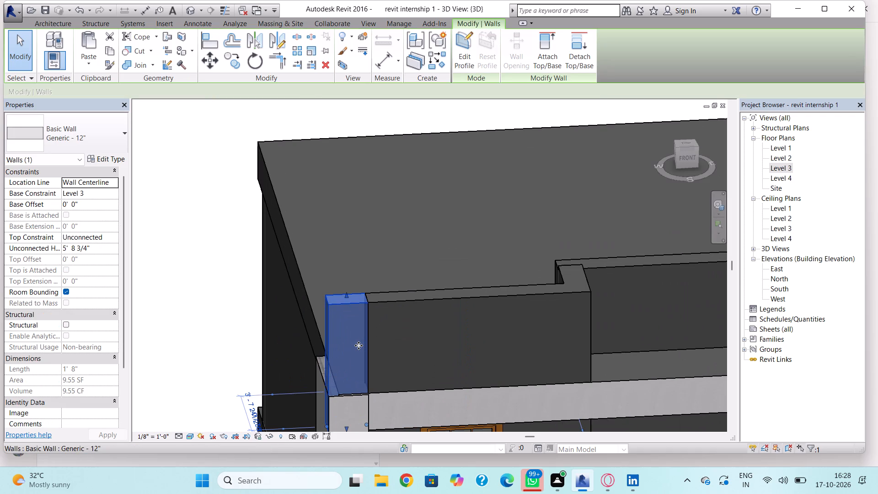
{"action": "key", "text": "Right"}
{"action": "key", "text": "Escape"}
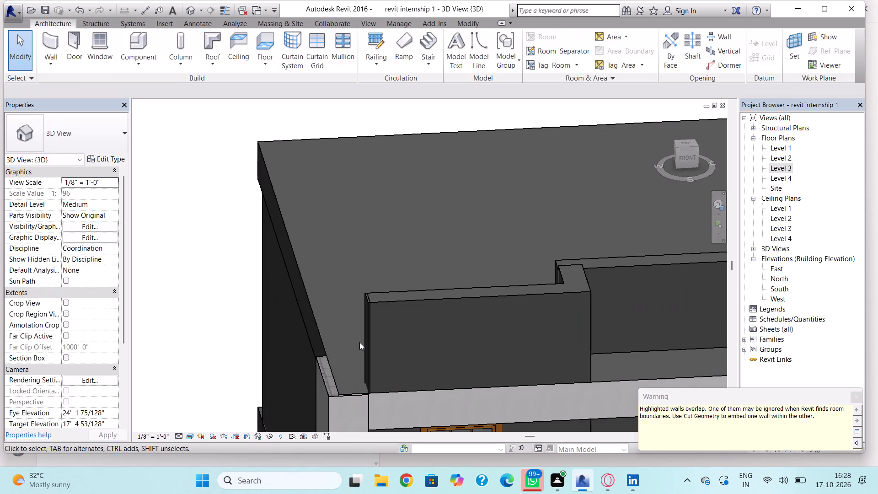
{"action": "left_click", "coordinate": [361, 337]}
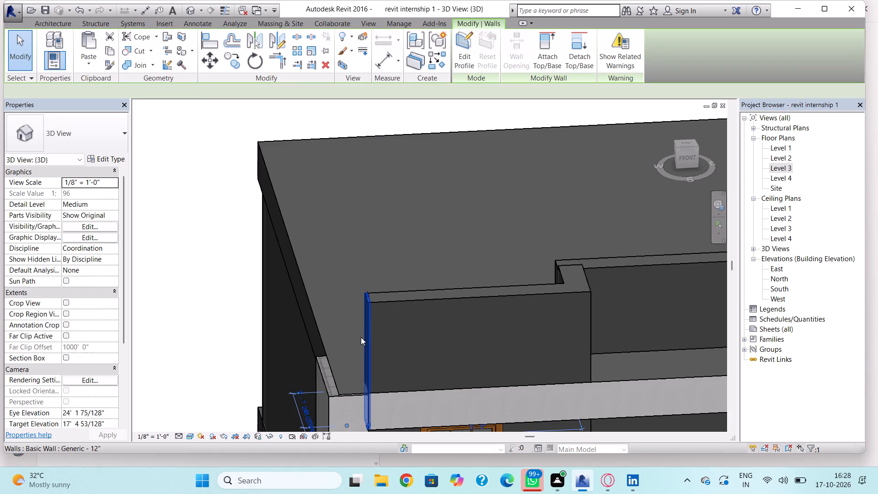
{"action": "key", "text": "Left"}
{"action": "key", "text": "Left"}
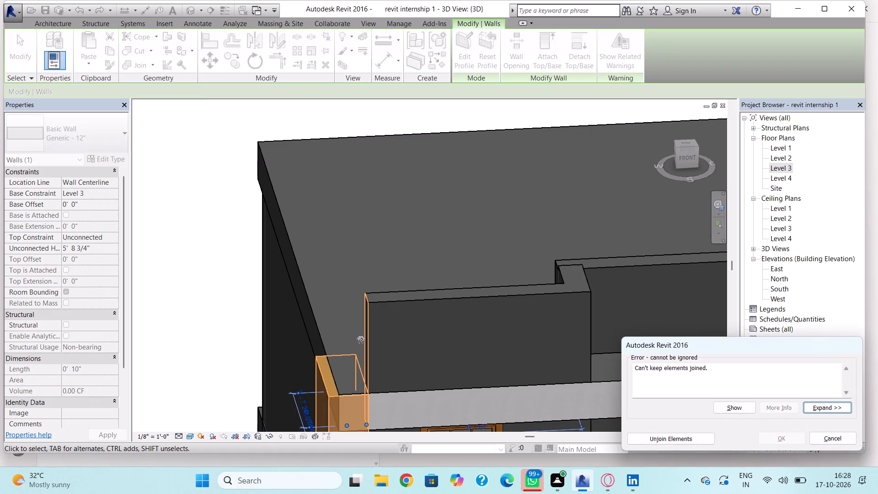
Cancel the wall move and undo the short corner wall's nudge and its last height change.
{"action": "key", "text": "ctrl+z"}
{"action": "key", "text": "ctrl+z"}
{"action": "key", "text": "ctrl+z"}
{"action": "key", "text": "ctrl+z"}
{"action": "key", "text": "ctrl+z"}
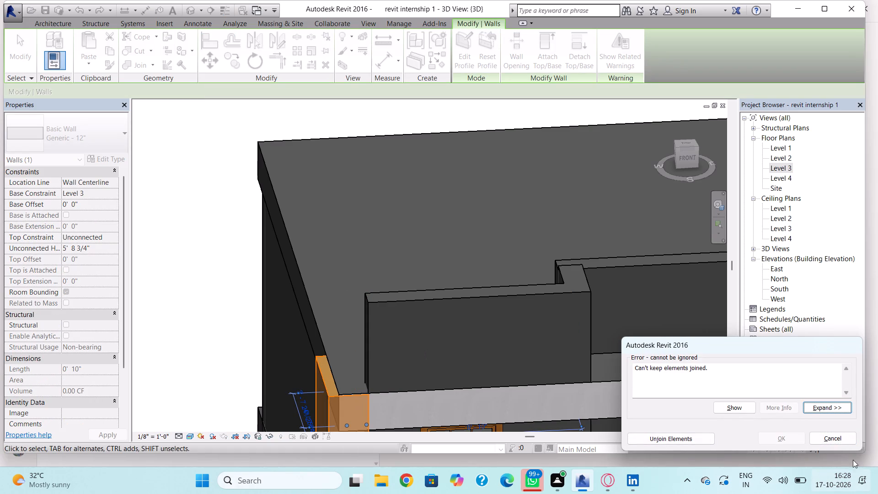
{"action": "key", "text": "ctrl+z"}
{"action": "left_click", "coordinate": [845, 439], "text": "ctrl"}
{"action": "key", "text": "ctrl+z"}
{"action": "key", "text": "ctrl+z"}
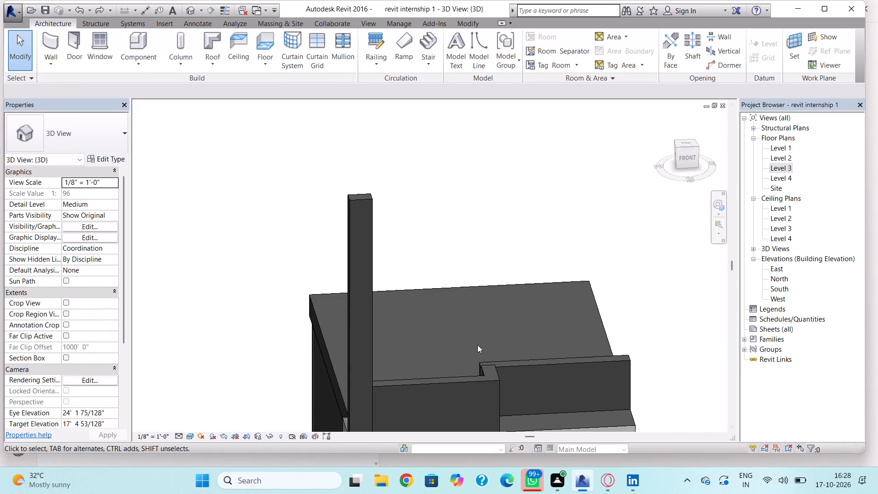
Lower the short corner wall's top to the adjoining front parapet's top, an unconnected height of 5' 8 3/4".
{"action": "left_click", "coordinate": [374, 220]}
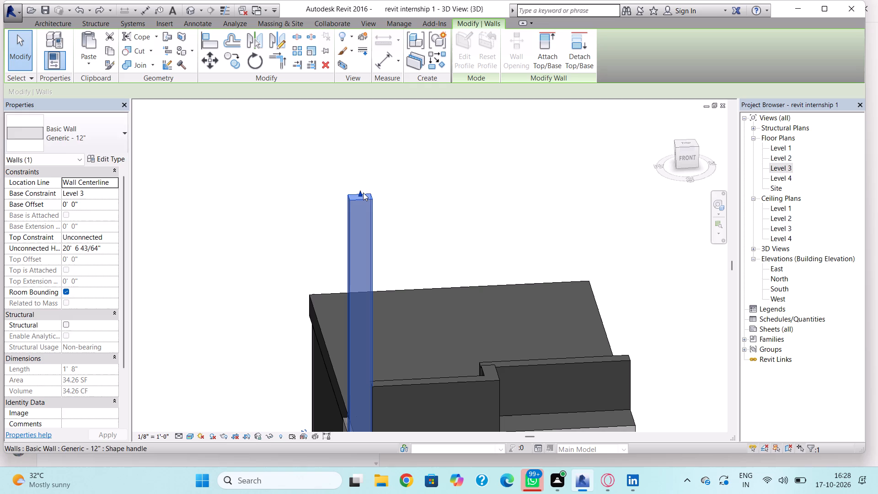
{"action": "left_click_drag", "start_coordinate": [363, 192], "coordinate": [378, 381]}
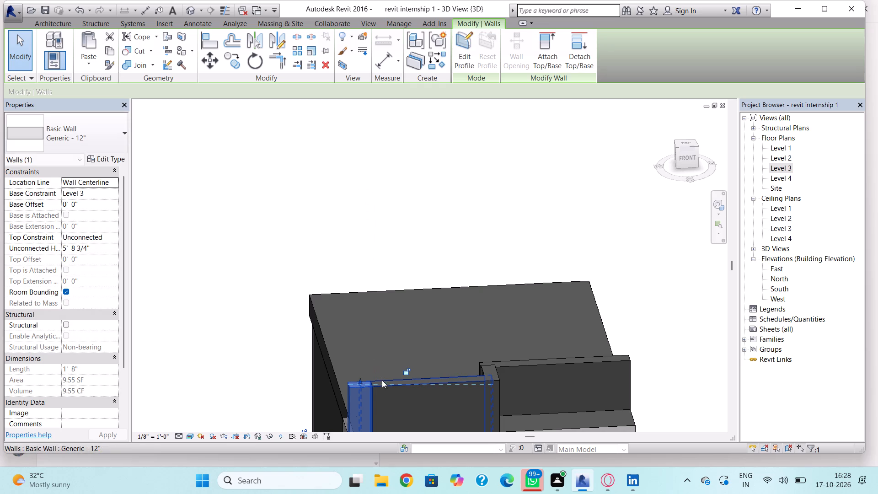
{"action": "key", "text": "Escape"}
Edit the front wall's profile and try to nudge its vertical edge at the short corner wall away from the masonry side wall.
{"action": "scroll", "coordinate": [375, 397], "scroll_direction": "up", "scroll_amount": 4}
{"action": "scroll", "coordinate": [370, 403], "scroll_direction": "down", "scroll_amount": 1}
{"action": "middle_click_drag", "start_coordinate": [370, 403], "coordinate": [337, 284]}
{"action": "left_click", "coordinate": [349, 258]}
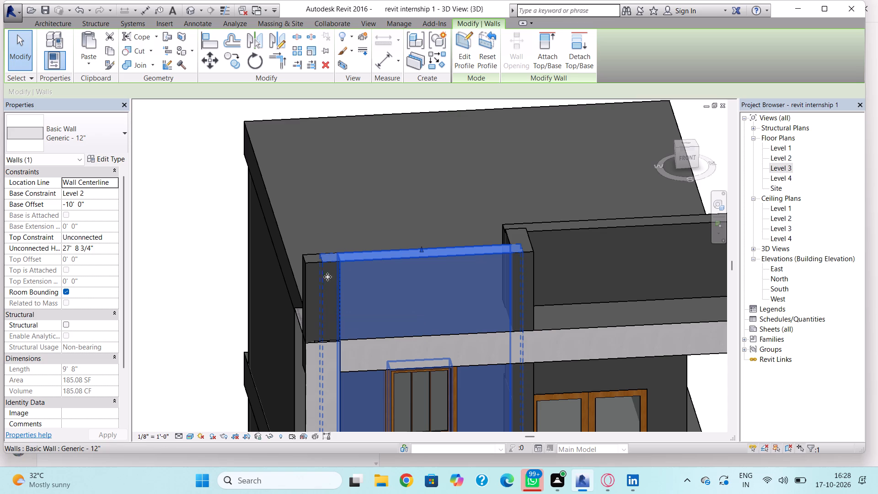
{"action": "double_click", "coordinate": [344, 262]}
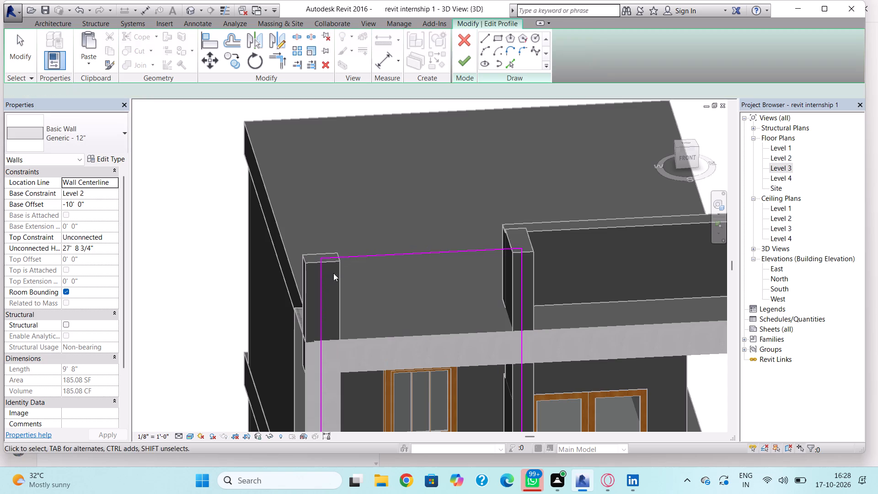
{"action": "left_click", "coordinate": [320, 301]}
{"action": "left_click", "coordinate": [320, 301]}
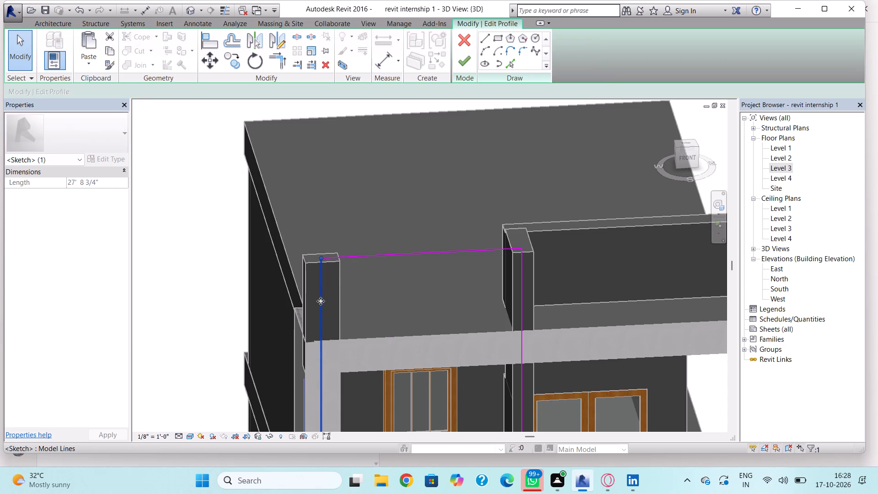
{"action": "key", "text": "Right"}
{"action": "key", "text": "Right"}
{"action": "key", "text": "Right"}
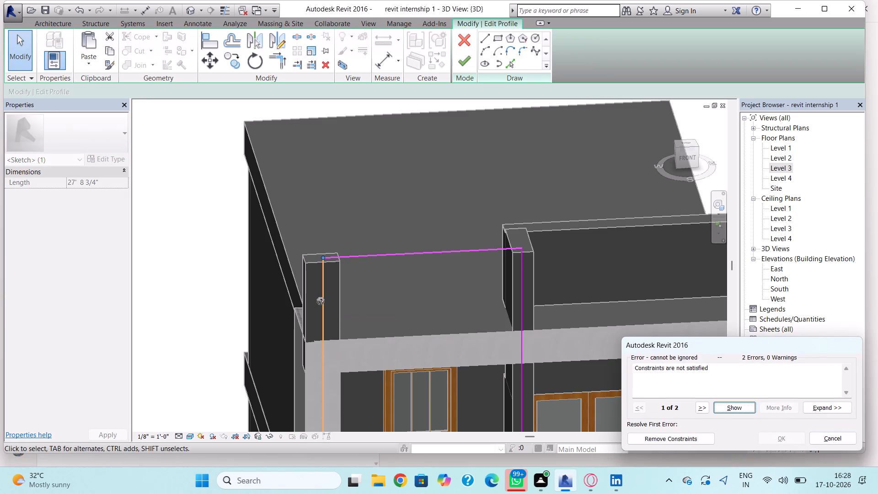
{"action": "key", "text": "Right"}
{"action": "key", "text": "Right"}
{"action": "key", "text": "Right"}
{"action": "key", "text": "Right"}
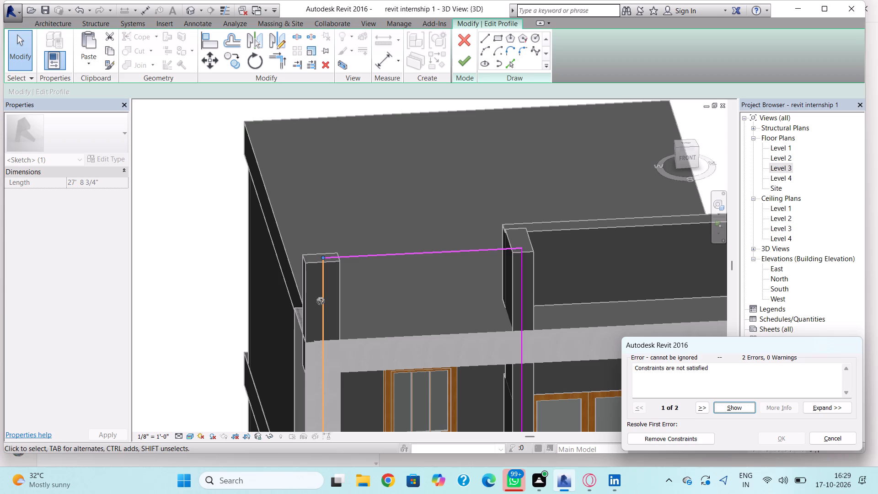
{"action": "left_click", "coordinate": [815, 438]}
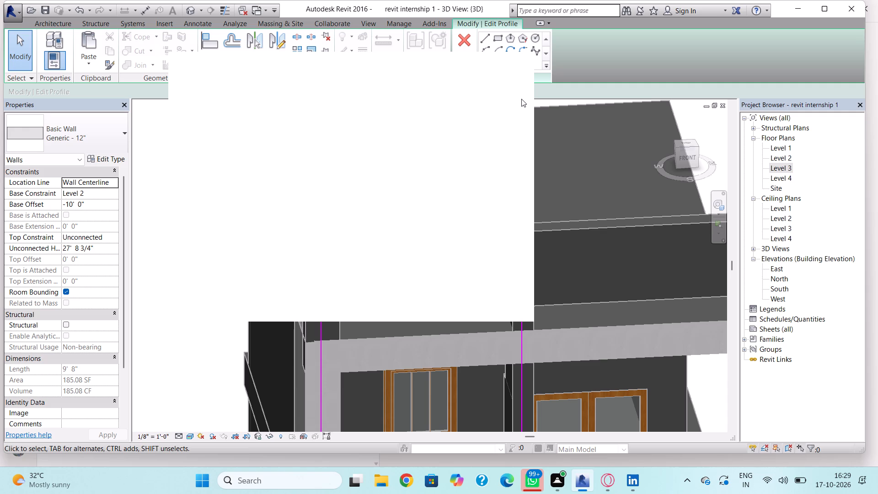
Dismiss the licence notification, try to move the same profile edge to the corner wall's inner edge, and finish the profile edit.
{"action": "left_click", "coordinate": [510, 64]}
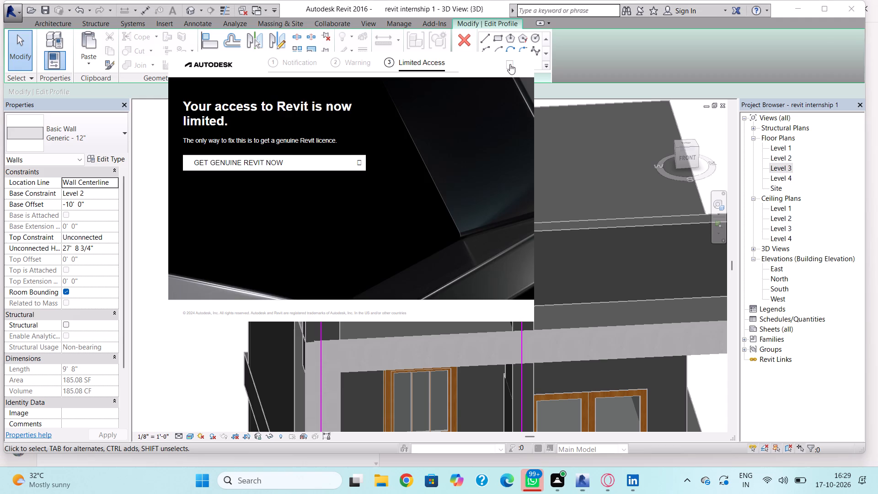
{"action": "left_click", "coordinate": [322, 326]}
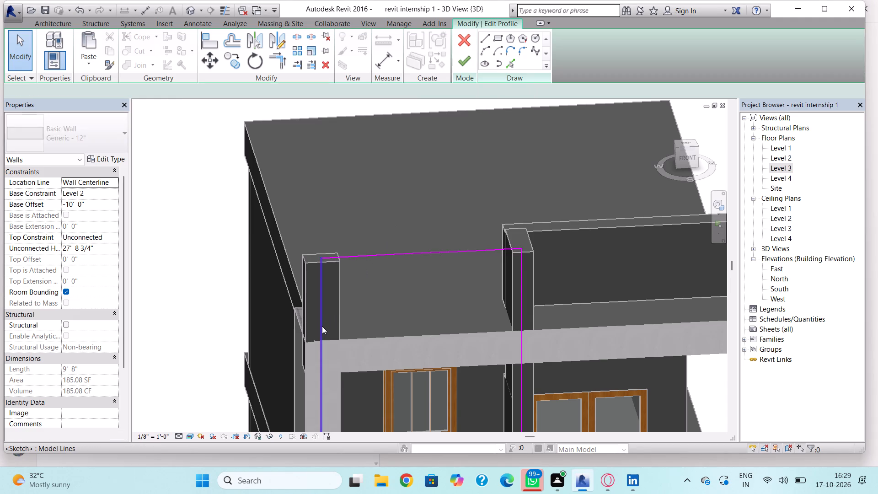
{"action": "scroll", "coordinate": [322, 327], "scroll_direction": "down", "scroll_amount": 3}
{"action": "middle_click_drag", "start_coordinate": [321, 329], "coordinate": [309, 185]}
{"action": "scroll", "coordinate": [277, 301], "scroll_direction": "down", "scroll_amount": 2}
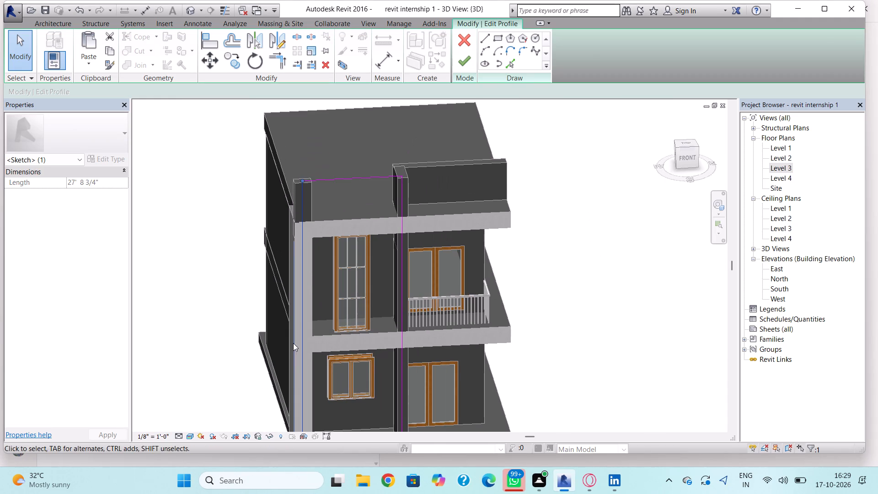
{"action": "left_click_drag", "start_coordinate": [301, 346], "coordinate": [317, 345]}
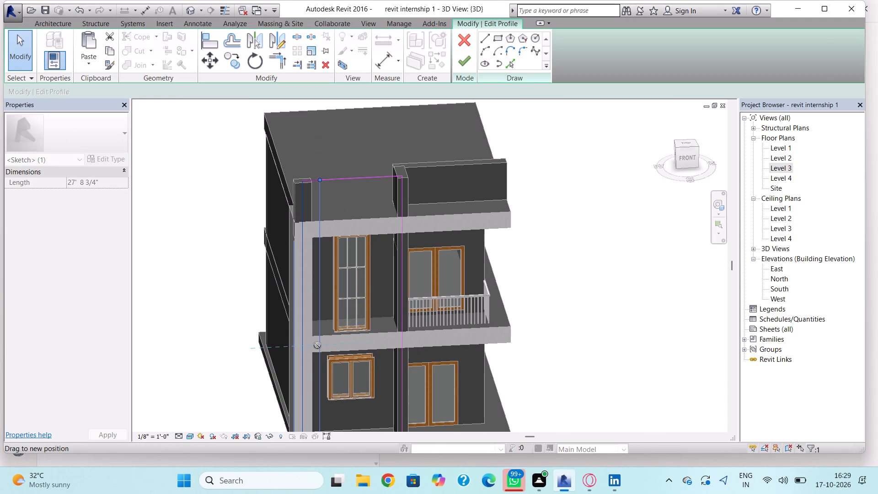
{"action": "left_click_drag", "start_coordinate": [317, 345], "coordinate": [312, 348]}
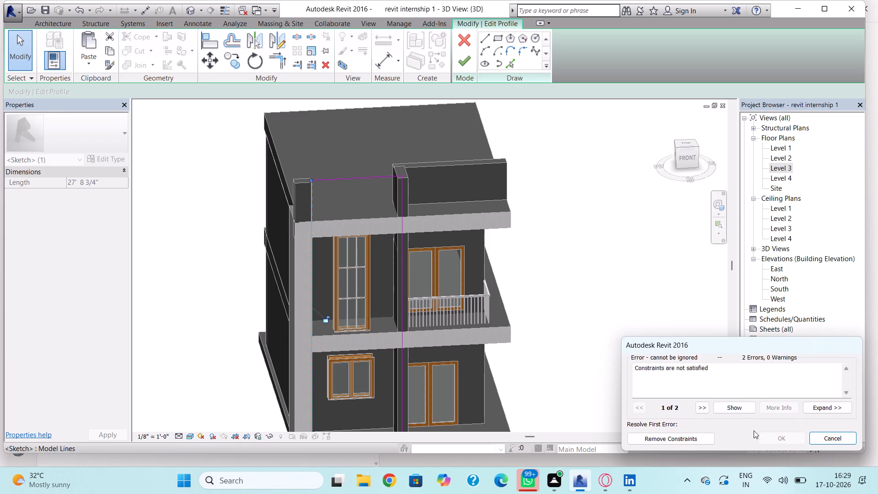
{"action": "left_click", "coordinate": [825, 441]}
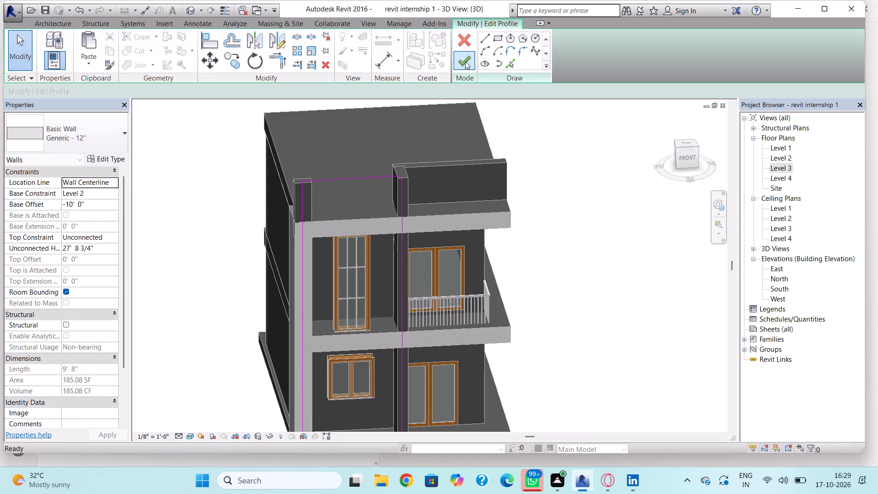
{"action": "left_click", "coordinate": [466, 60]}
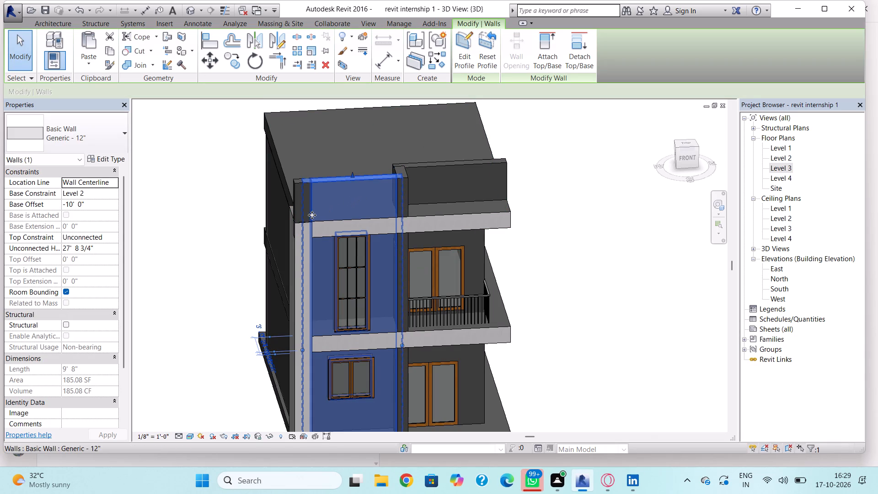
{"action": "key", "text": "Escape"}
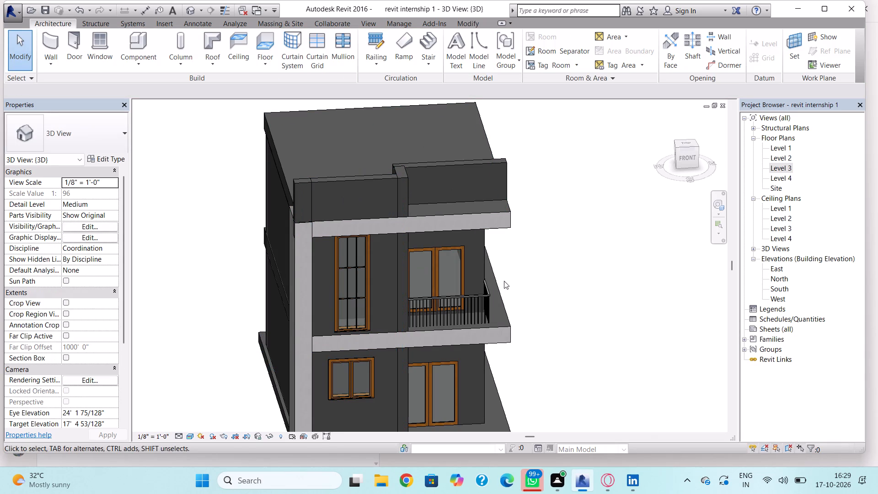
Select the short Generic - 12" return wall joining the two front parapet sections.
{"action": "middle_click_drag", "start_coordinate": [518, 307], "coordinate": [466, 247]}
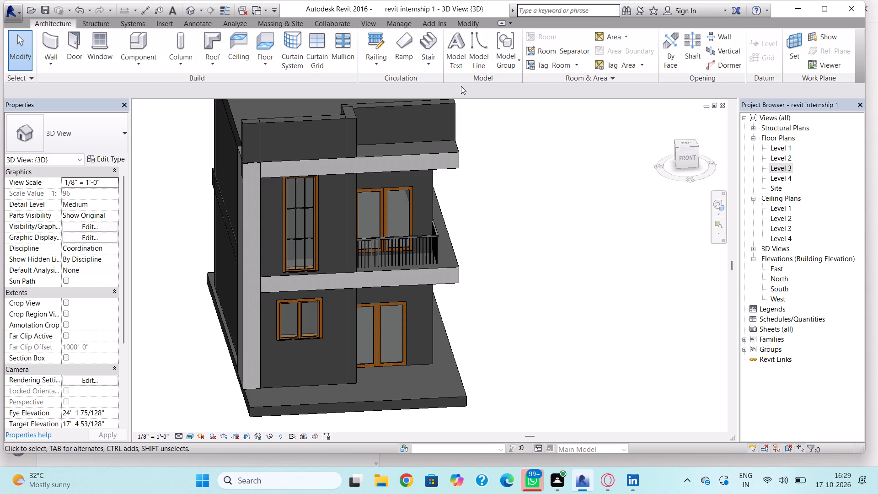
{"action": "left_click", "coordinate": [358, 129]}
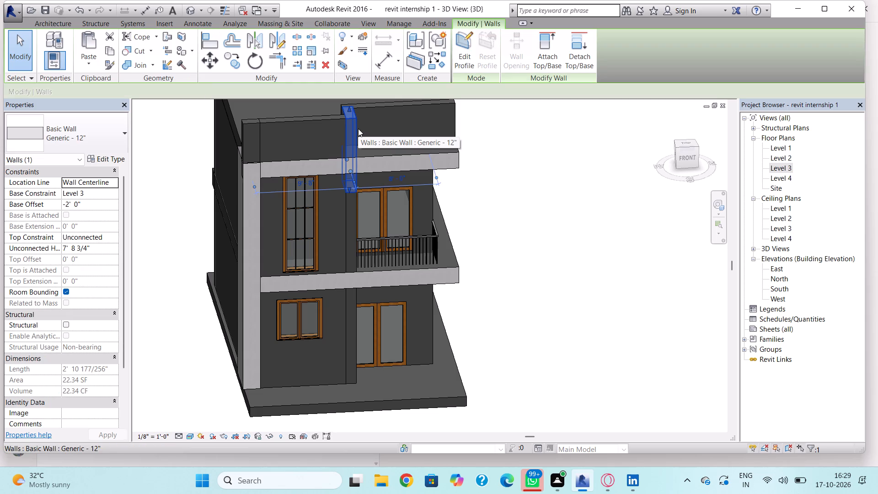
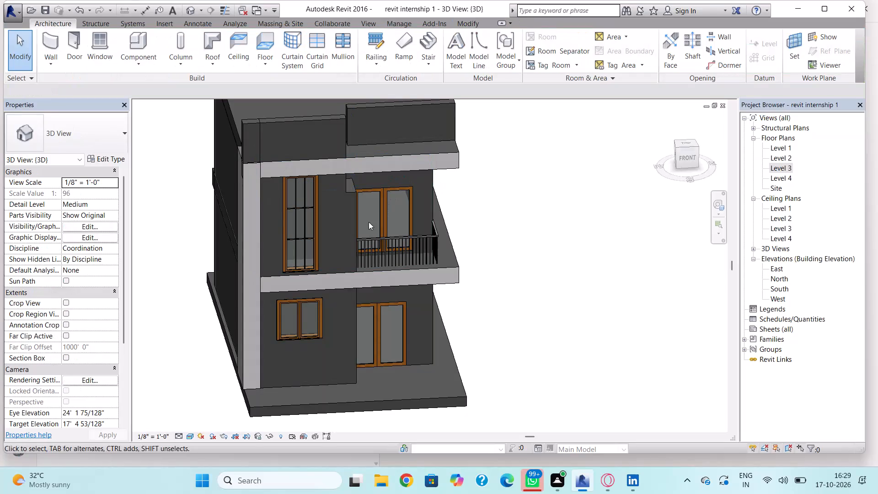
Delete the narrow side wall between the tall casement window's wall and the balcony.
{"action": "left_click", "coordinate": [353, 224]}
{"action": "key", "text": "Delete"}
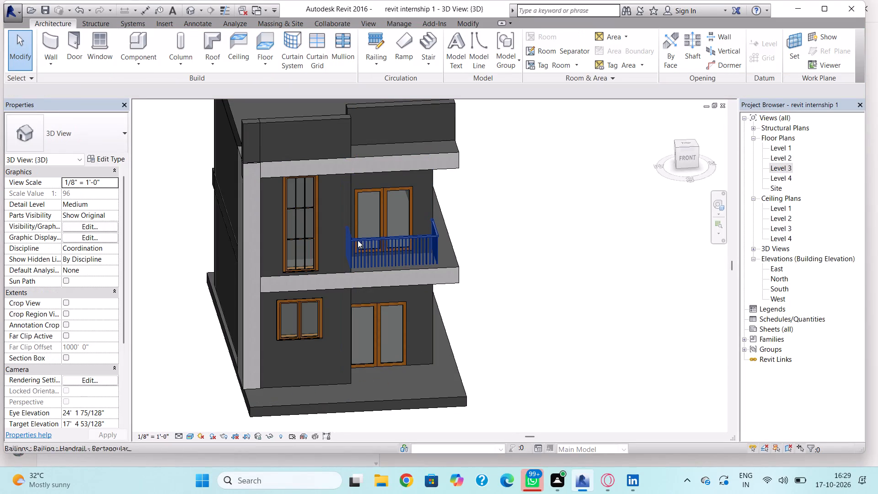
On the Level 3 floor plan, draw a Generic - 12" wall about 2' 11" long, 20' high, connecting the front and set-back parapet walls.
{"action": "right_click_drag", "start_coordinate": [377, 236], "coordinate": [361, 295], "text": "shift"}
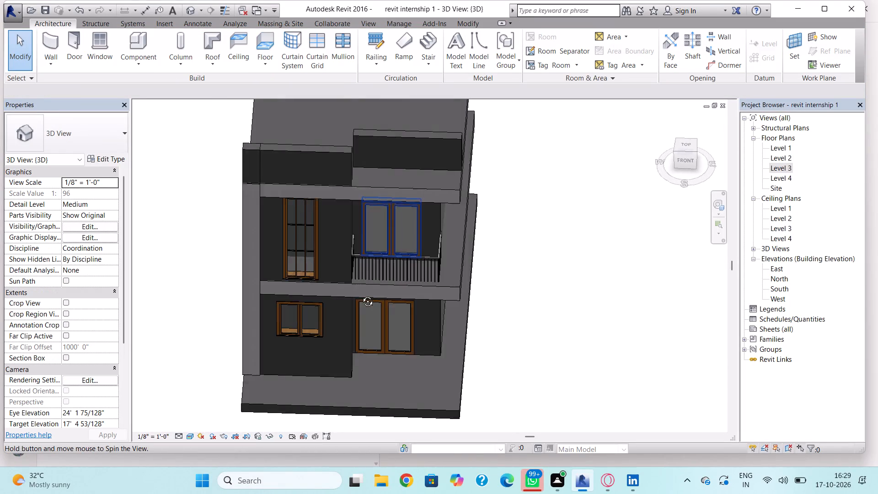
{"action": "right_click_drag", "start_coordinate": [361, 295], "coordinate": [352, 417], "text": "shift"}
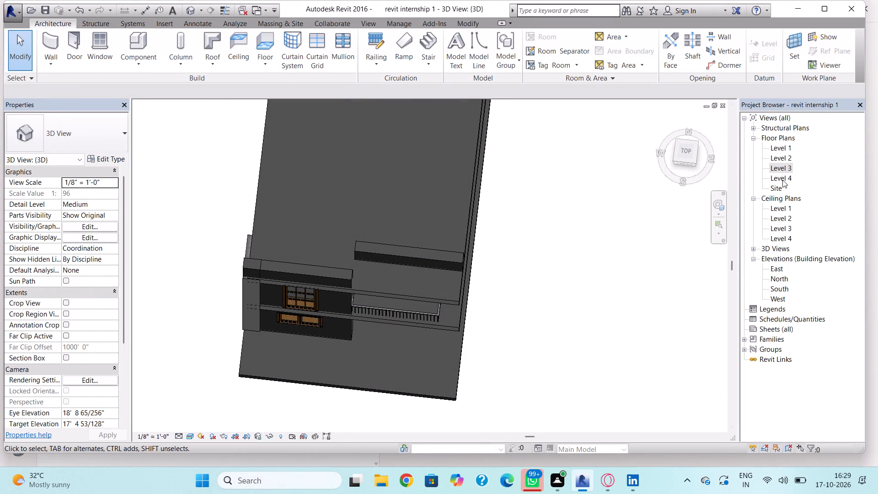
{"action": "double_click", "coordinate": [784, 168]}
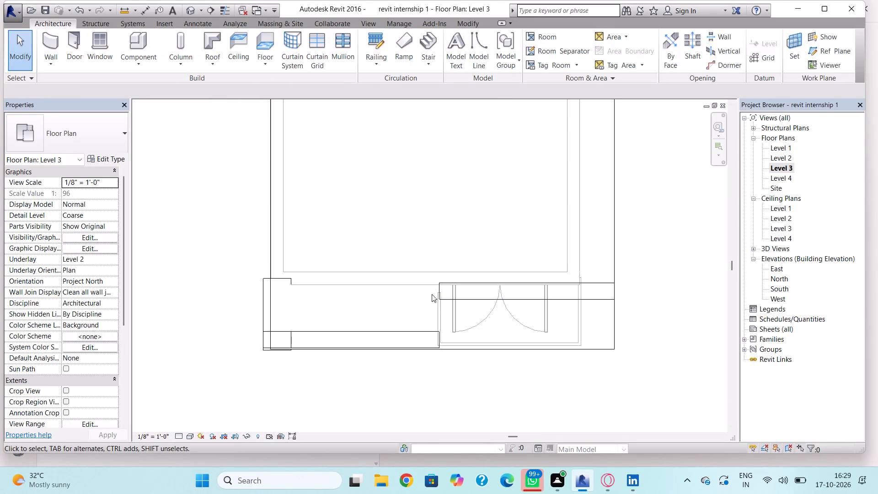
{"action": "left_click", "coordinate": [50, 46]}
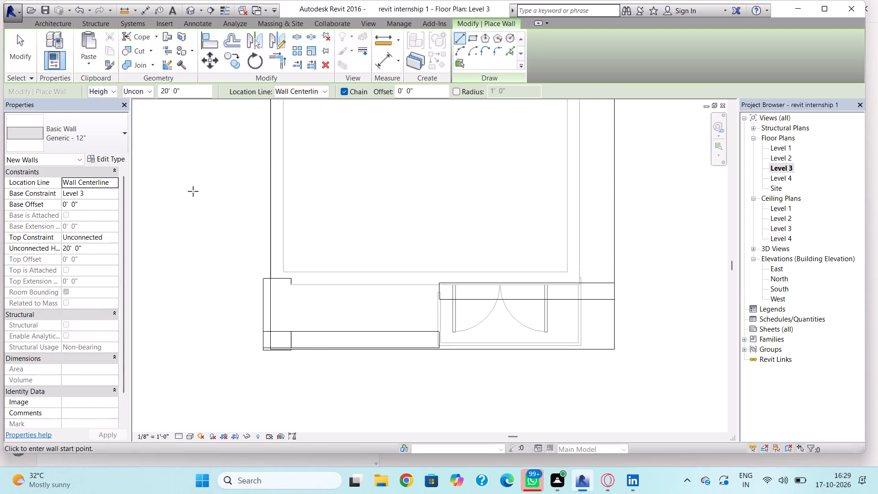
{"action": "left_click", "coordinate": [433, 338]}
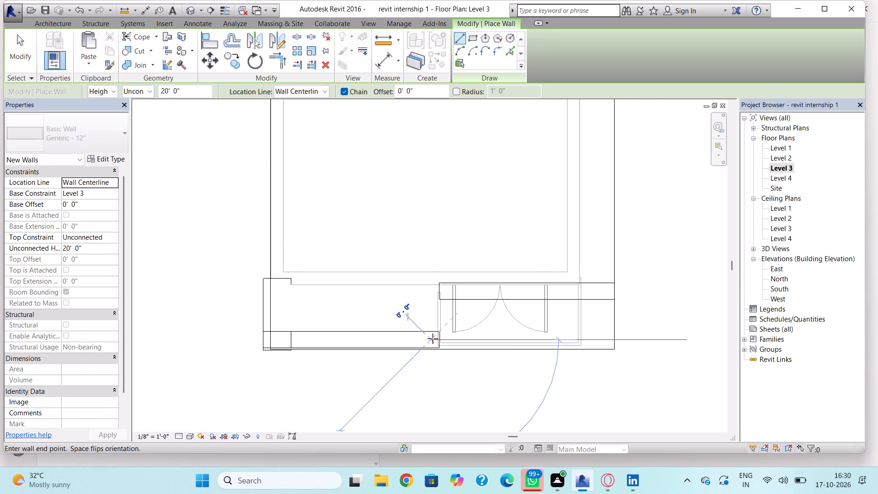
{"action": "left_click", "coordinate": [435, 292]}
{"action": "key", "text": "Escape"}
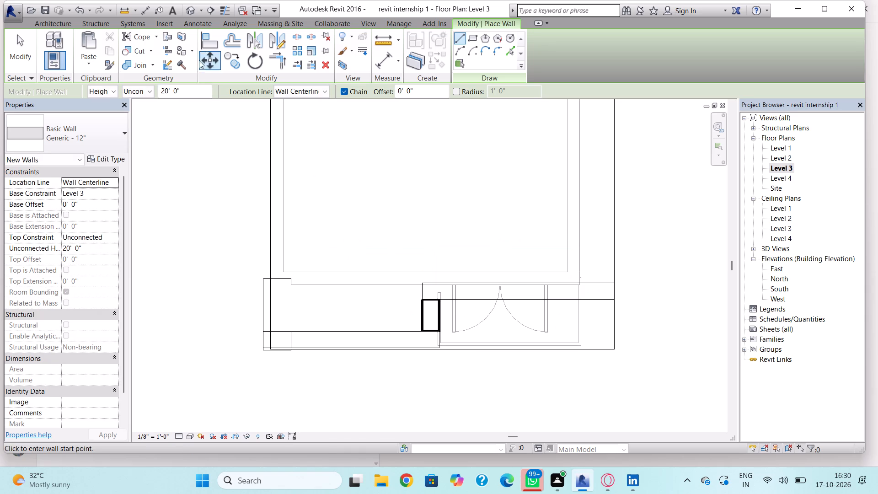
In the 3D view, extend the new connecting wall's base down to the ground slab, giving a base offset of -22' 0".
{"action": "left_click", "coordinate": [192, 8]}
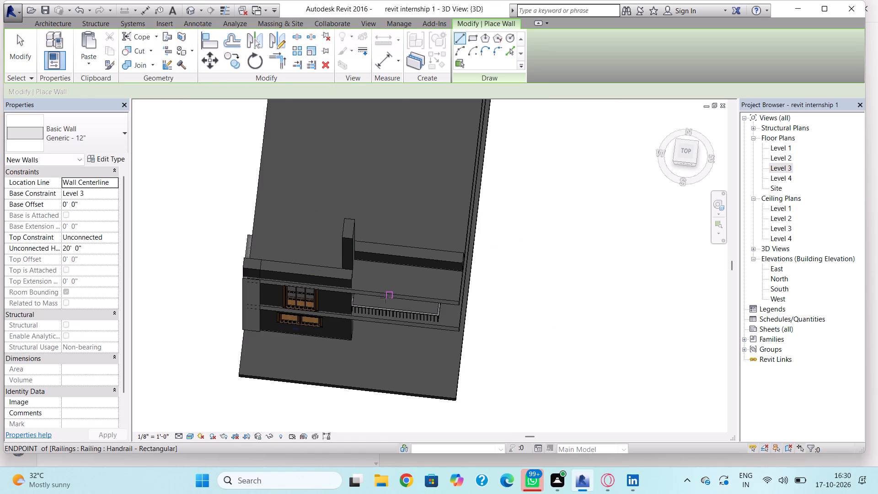
{"action": "right_click_drag", "start_coordinate": [369, 295], "coordinate": [296, 154], "text": "shift"}
{"action": "middle_click_drag", "start_coordinate": [321, 168], "coordinate": [316, 207]}
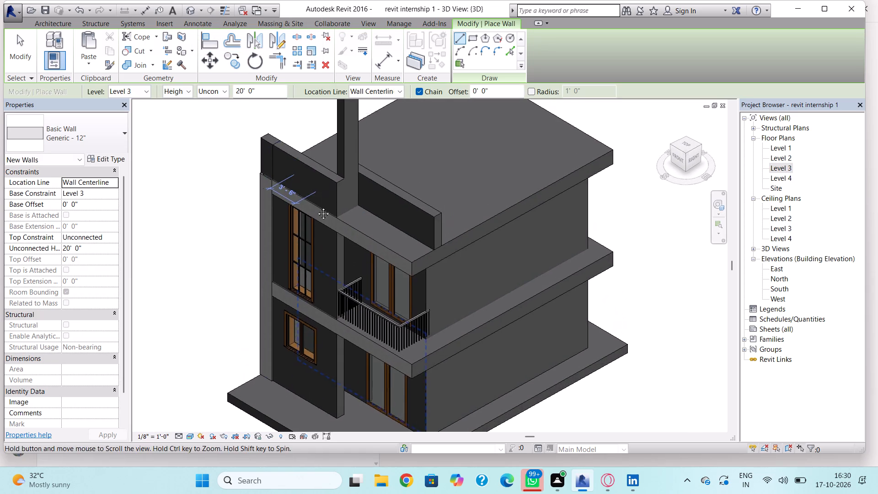
{"action": "middle_click_drag", "start_coordinate": [316, 207], "coordinate": [284, 306]}
{"action": "left_click", "coordinate": [311, 241]}
{"action": "key", "text": "Escape"}
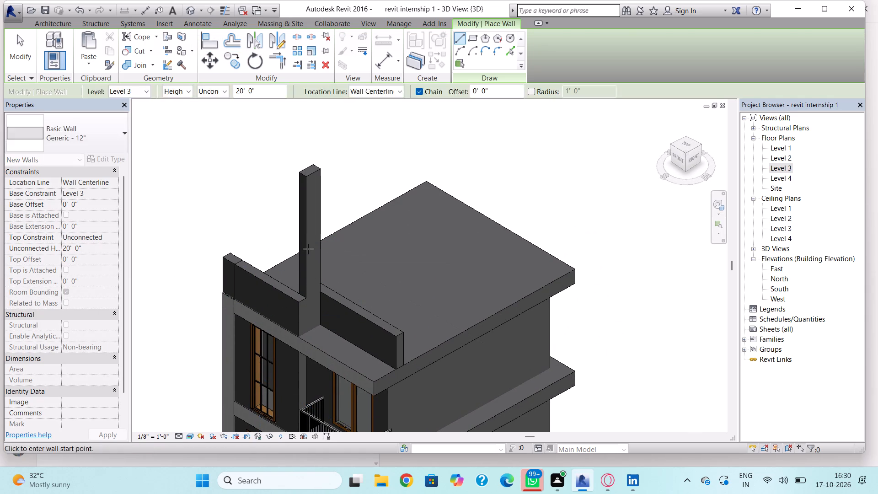
{"action": "key", "text": "Escape"}
{"action": "left_click", "coordinate": [308, 248]}
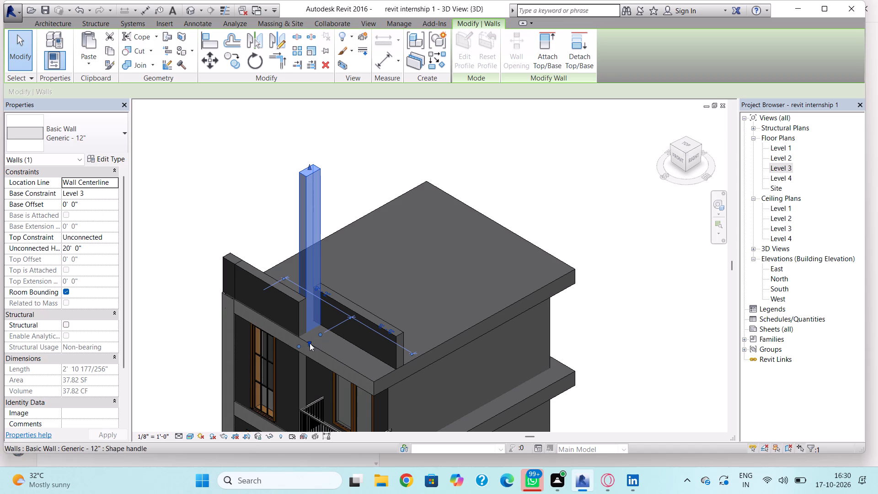
{"action": "left_click_drag", "start_coordinate": [310, 343], "coordinate": [305, 390]}
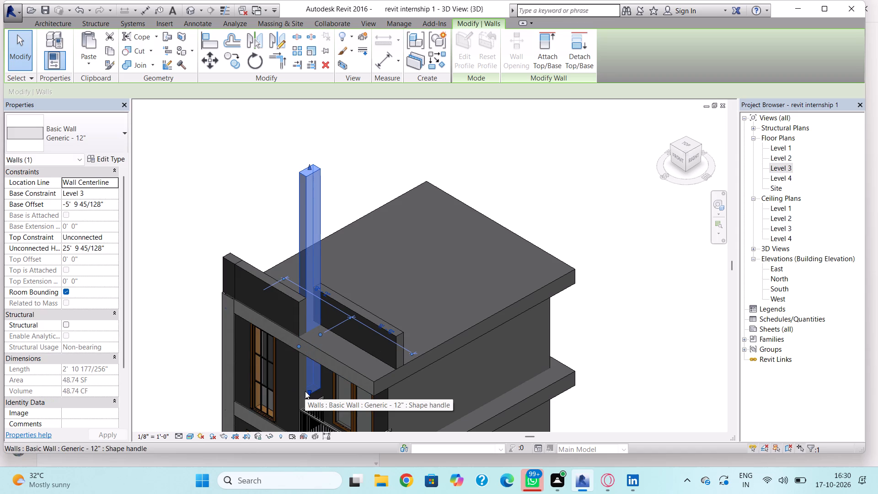
{"action": "middle_click_drag", "start_coordinate": [305, 388], "coordinate": [323, 195]}
{"action": "left_click_drag", "start_coordinate": [325, 197], "coordinate": [330, 239]}
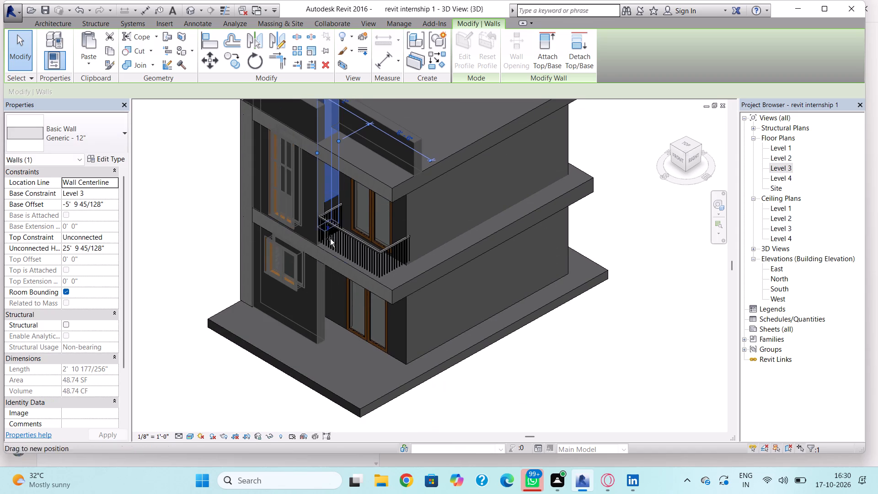
{"action": "left_click_drag", "start_coordinate": [330, 239], "coordinate": [332, 336]}
{"action": "key", "text": "Escape"}
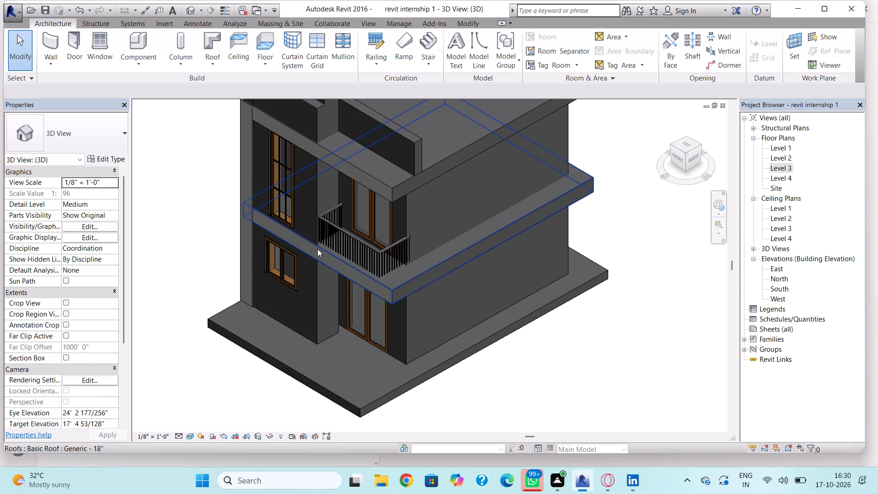
Lower the top of the connecting wall to the roof parapet's top, giving an unconnected height of about 27' 8 3/4".
{"action": "middle_click_drag", "start_coordinate": [345, 128], "coordinate": [342, 310]}
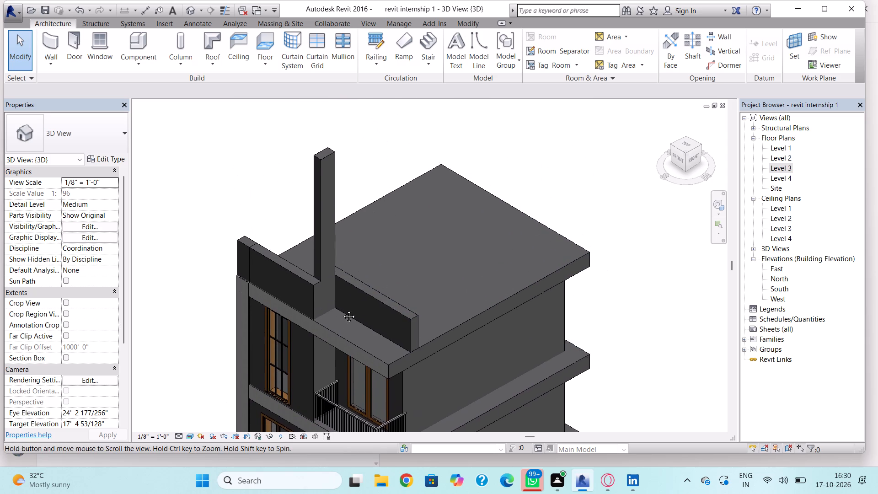
{"action": "middle_click_drag", "start_coordinate": [342, 310], "coordinate": [344, 316]}
{"action": "left_click", "coordinate": [328, 177]}
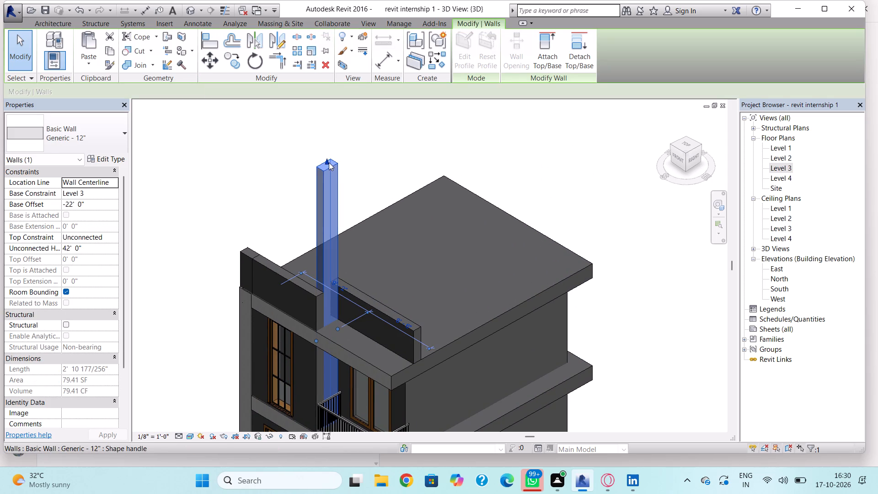
{"action": "left_click_drag", "start_coordinate": [329, 162], "coordinate": [341, 289]}
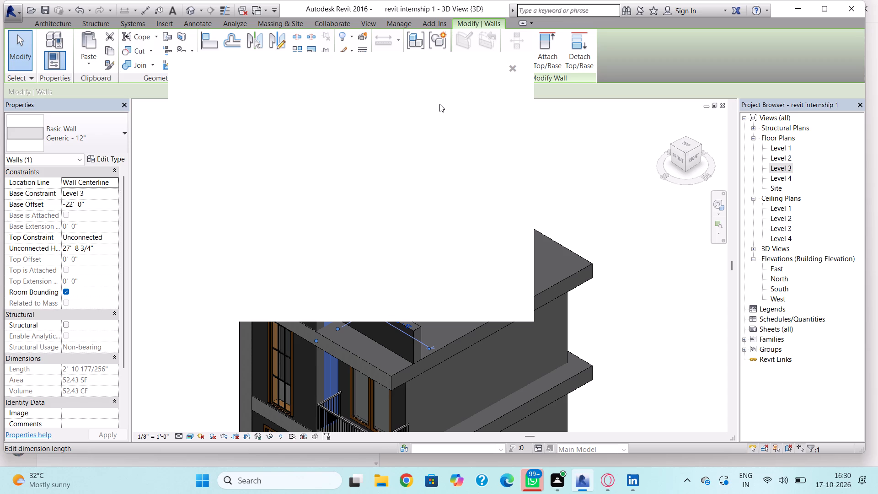
{"action": "left_click", "coordinate": [512, 63]}
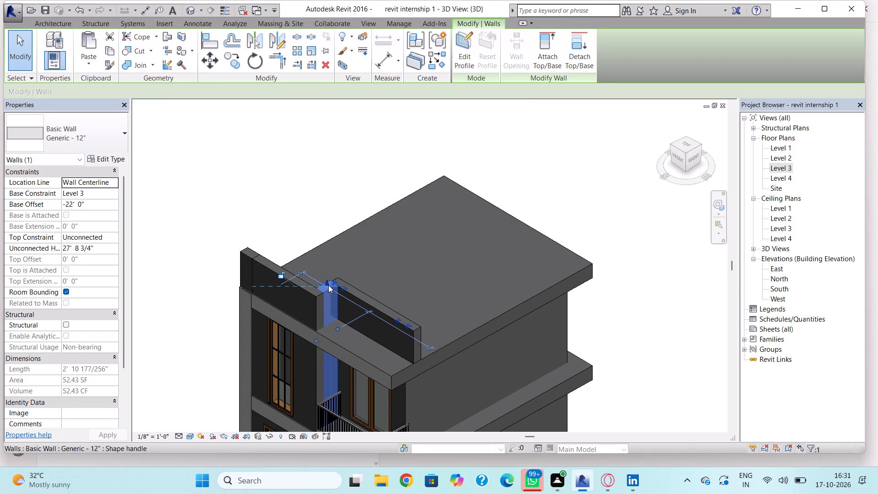
{"action": "key", "text": "Escape"}
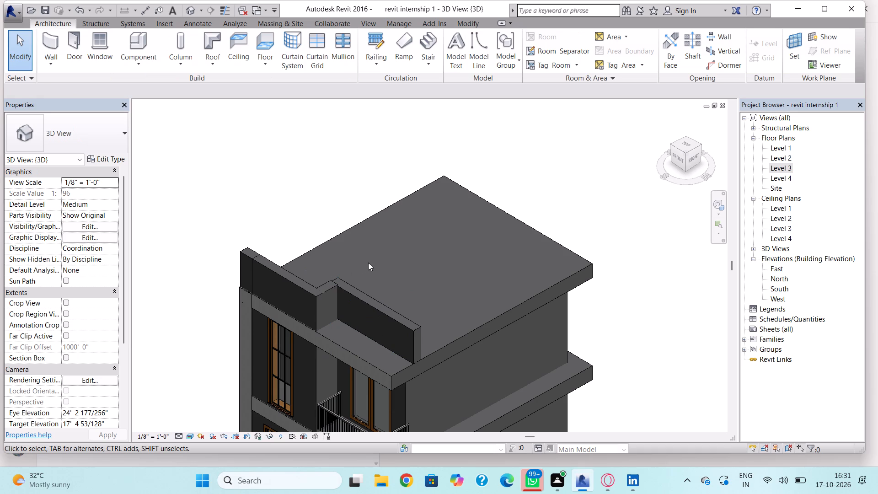
Examine the front facade and the type parameters of the tall Casement 3x3 with Trim window on Level 2.
{"action": "right_click_drag", "start_coordinate": [368, 262], "coordinate": [463, 146], "text": "shift"}
{"action": "middle_click_drag", "start_coordinate": [329, 293], "coordinate": [327, 259]}
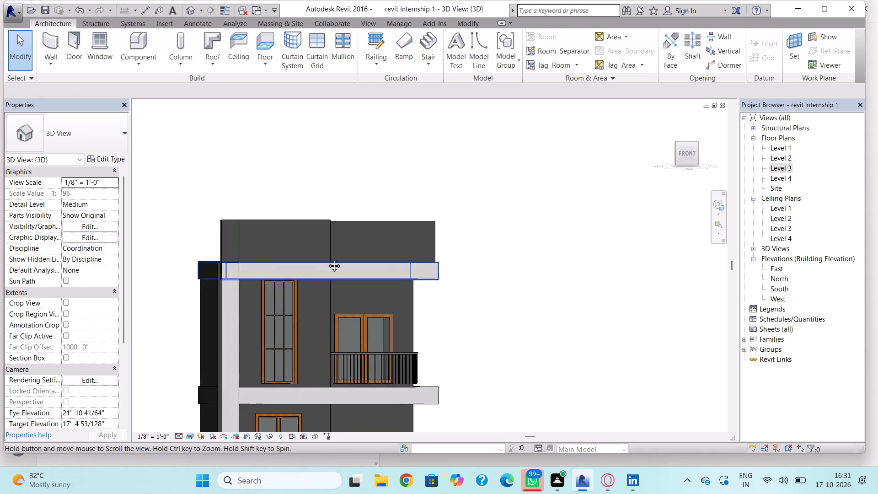
{"action": "middle_click_drag", "start_coordinate": [327, 259], "coordinate": [327, 231]}
{"action": "middle_click_drag", "start_coordinate": [308, 256], "coordinate": [314, 172]}
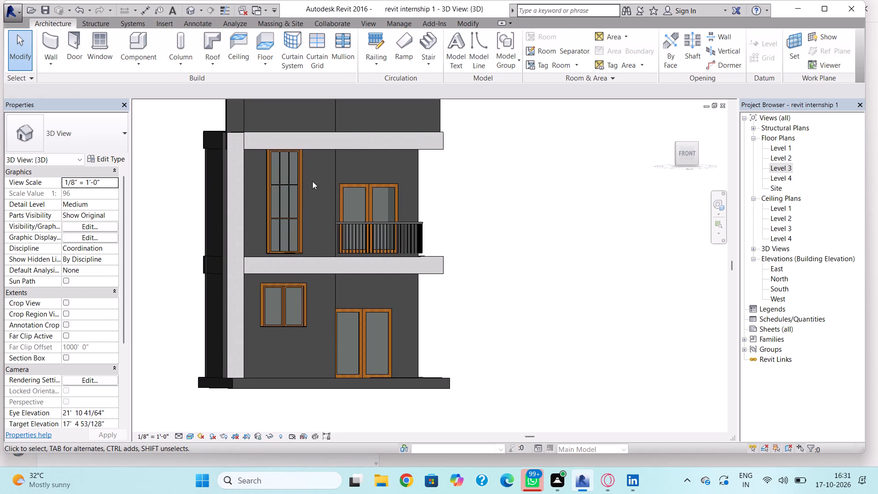
{"action": "left_click", "coordinate": [301, 239]}
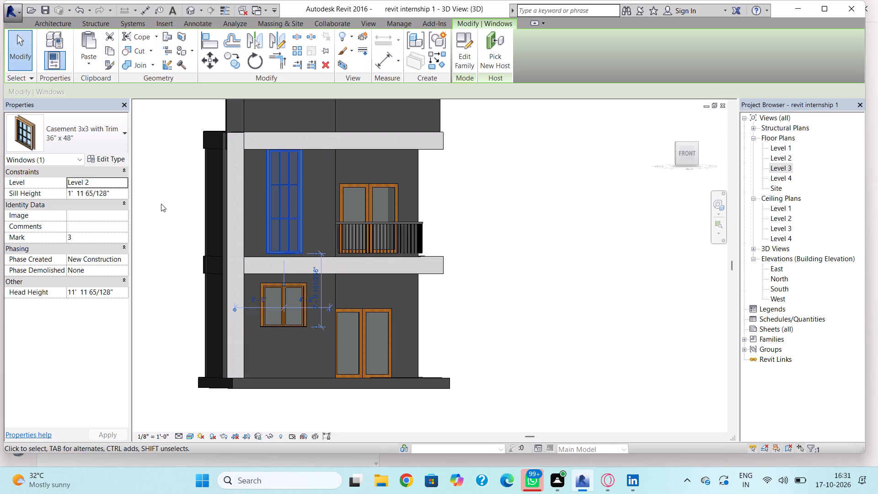
{"action": "left_click", "coordinate": [88, 156]}
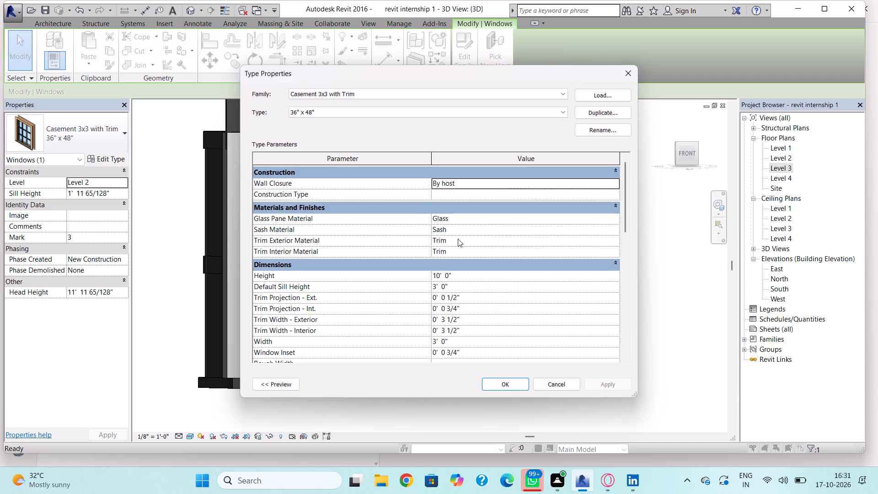
{"action": "scroll", "coordinate": [458, 239], "scroll_direction": "down", "scroll_amount": 10}
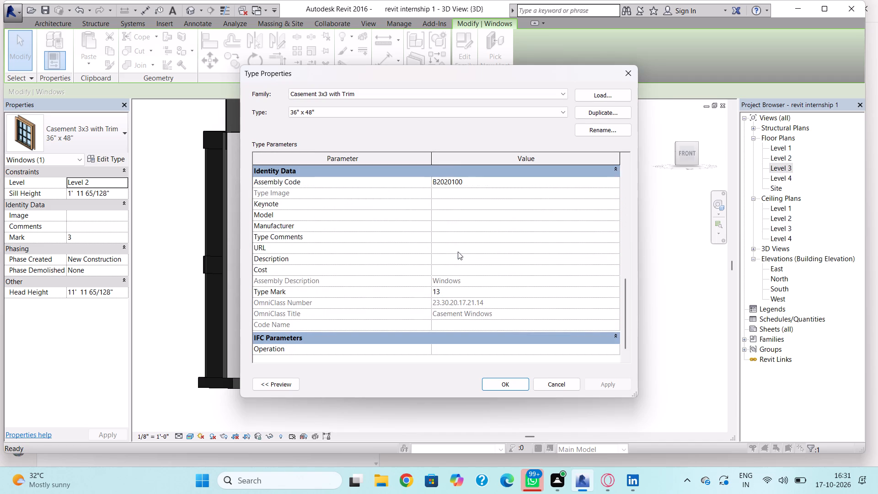
{"action": "scroll", "coordinate": [457, 252], "scroll_direction": "down", "scroll_amount": 4}
{"action": "left_click", "coordinate": [505, 387]}
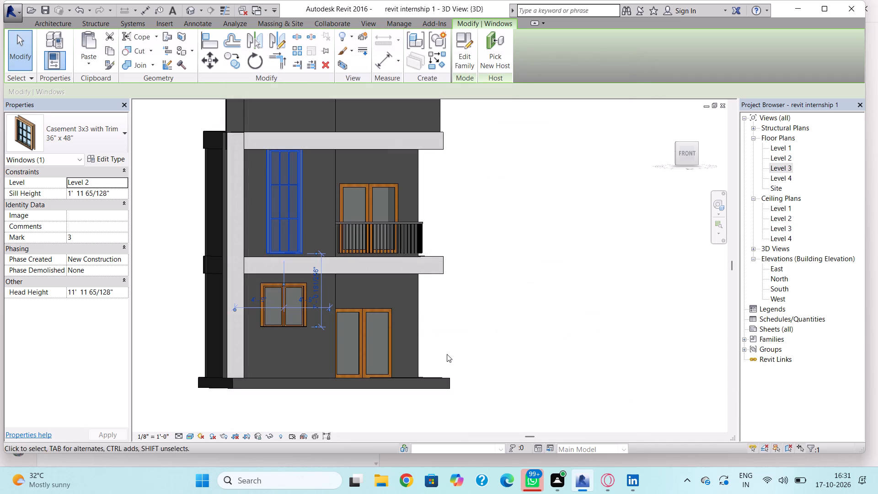
{"action": "key", "text": "grave"}
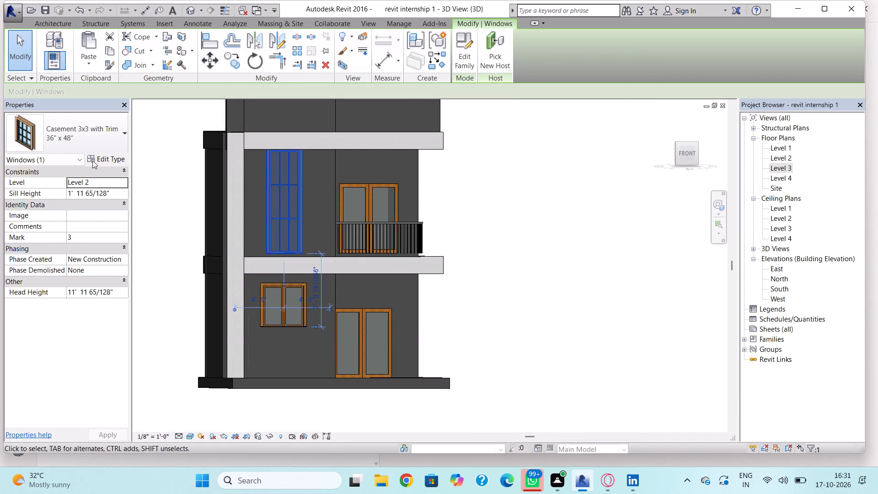
Open the type properties of the tall Casement 3x3 with Trim window on Level 2.
{"action": "left_click", "coordinate": [93, 155]}
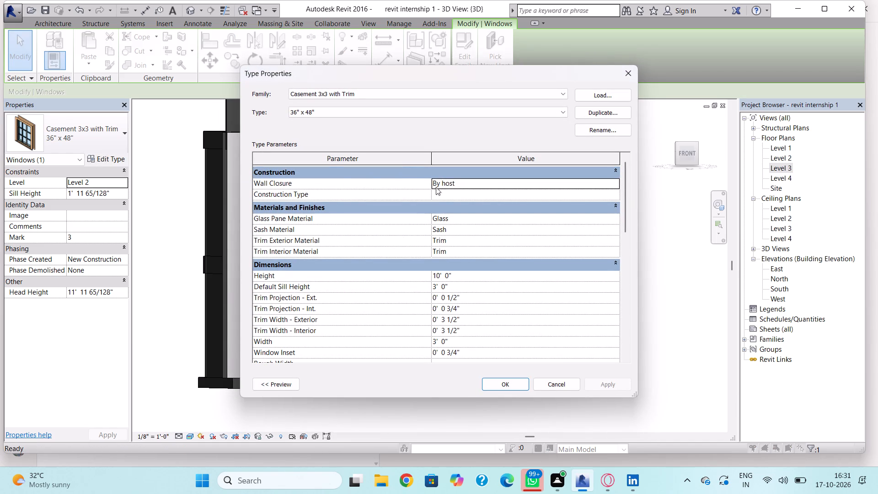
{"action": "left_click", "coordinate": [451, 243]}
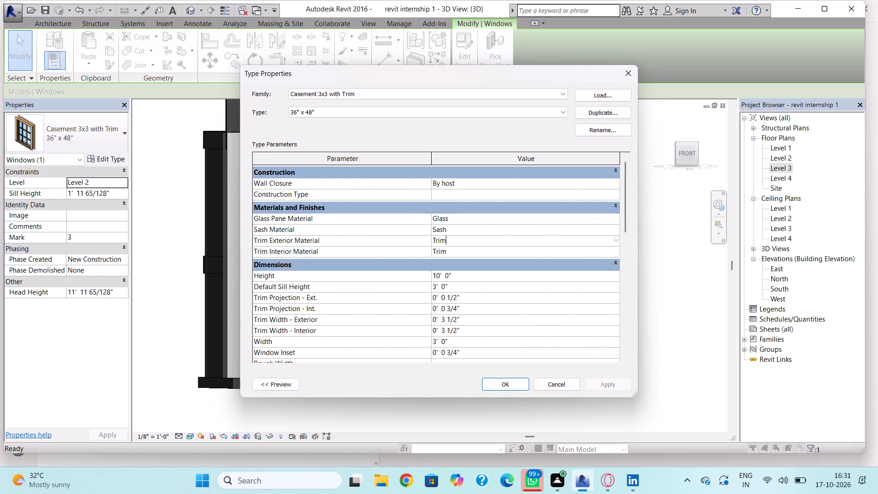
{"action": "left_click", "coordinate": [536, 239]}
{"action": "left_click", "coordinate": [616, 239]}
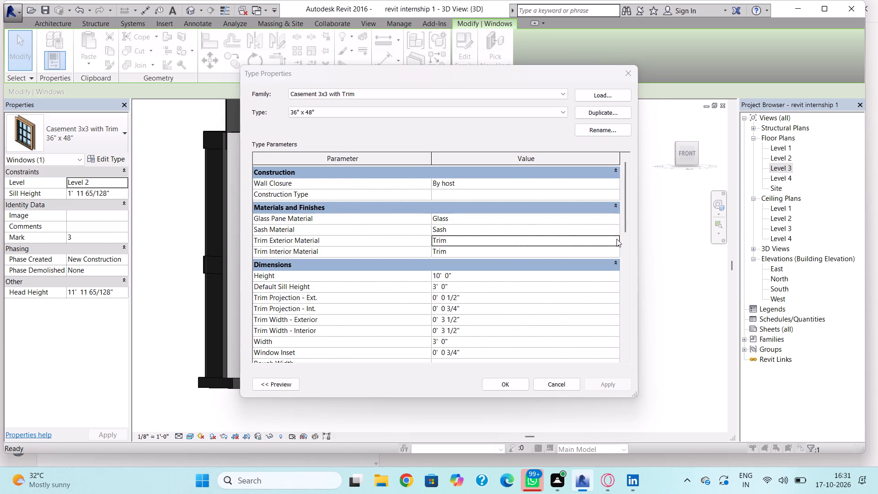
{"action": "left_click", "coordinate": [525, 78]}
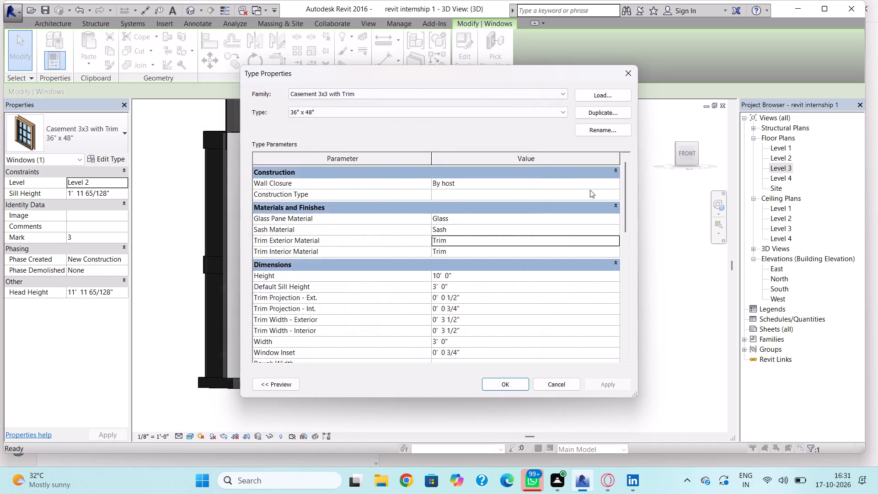
Set the sash material of the Casement 3x3 with Trim 36" x 48" type to Roofing, EPDM Membrane and apply it.
{"action": "left_click", "coordinate": [613, 225]}
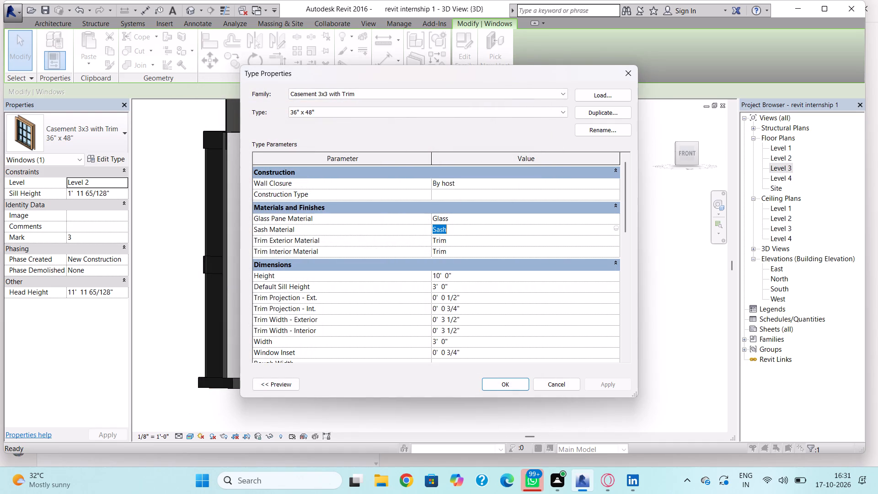
{"action": "left_click", "coordinate": [616, 227]}
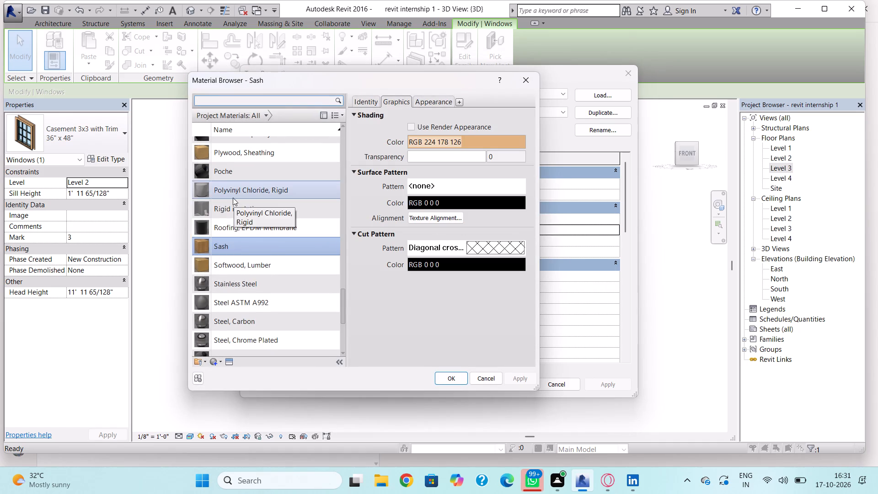
{"action": "scroll", "coordinate": [233, 197], "scroll_direction": "up", "scroll_amount": 1}
{"action": "scroll", "coordinate": [233, 197], "scroll_direction": "down", "scroll_amount": 2}
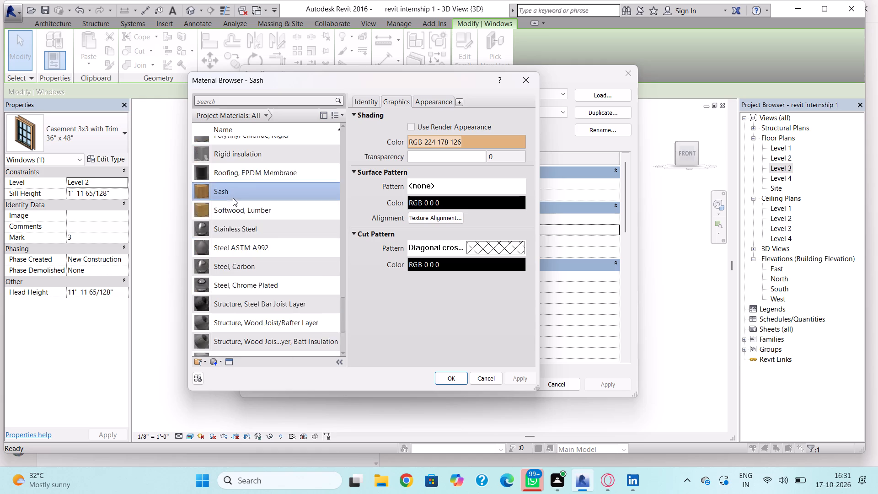
{"action": "scroll", "coordinate": [233, 198], "scroll_direction": "down", "scroll_amount": 7}
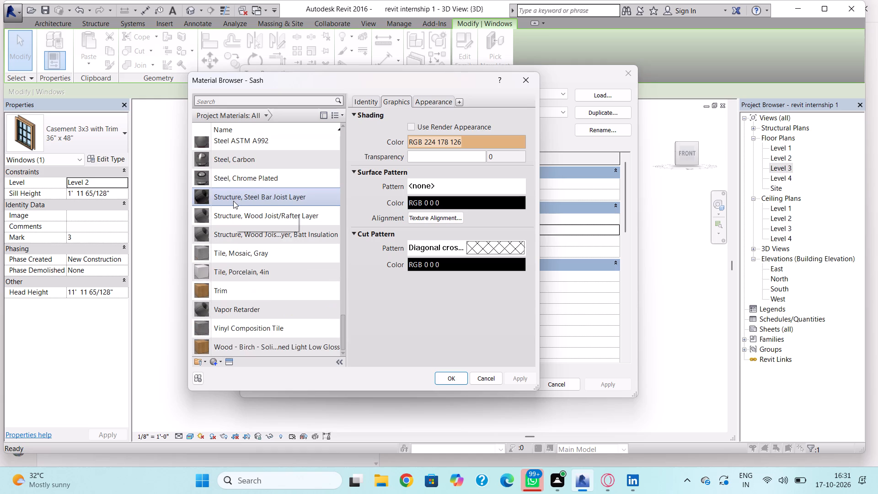
{"action": "left_click", "coordinate": [233, 201]}
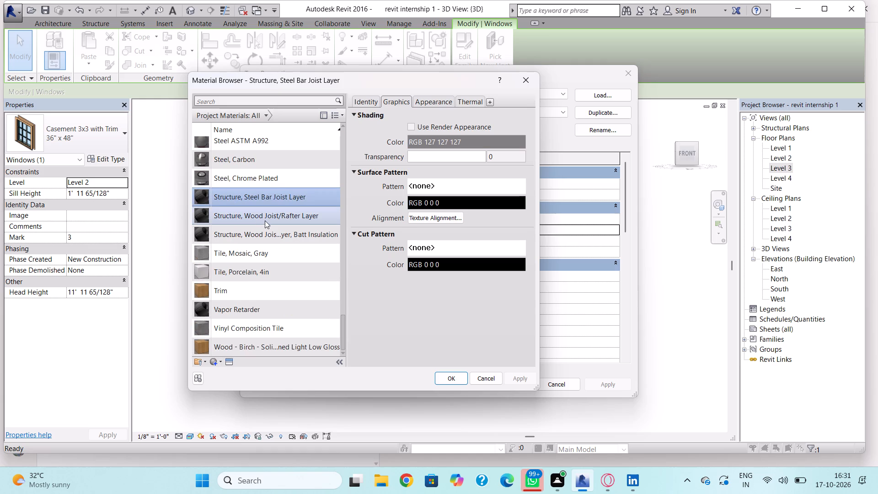
{"action": "scroll", "coordinate": [258, 210], "scroll_direction": "up", "scroll_amount": 2}
{"action": "left_click", "coordinate": [262, 176]}
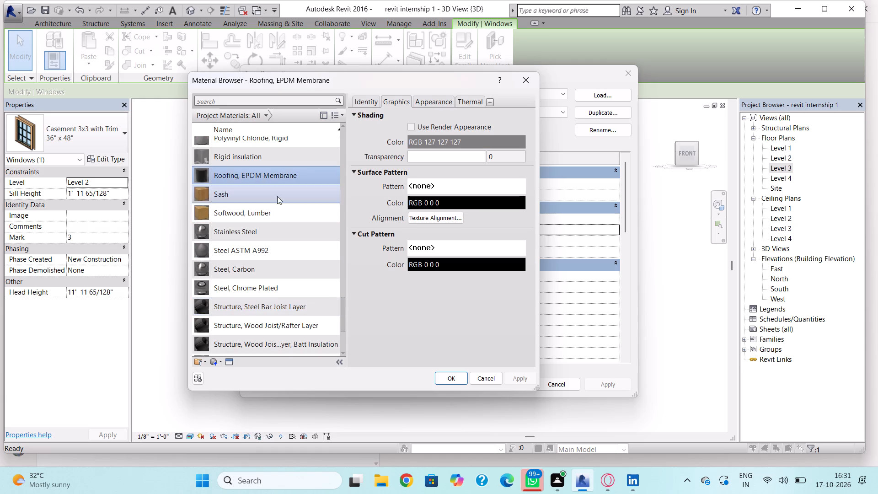
{"action": "left_click", "coordinate": [461, 380]}
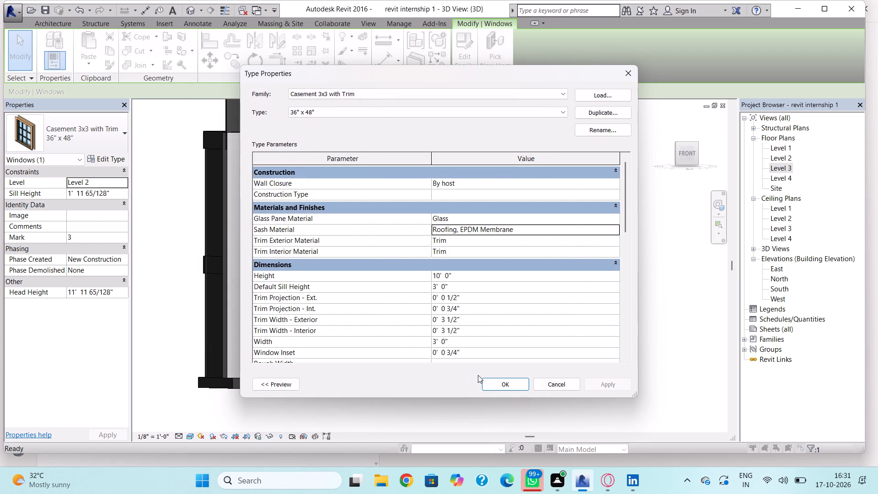
{"action": "left_click", "coordinate": [487, 378]}
{"action": "key", "text": "grave"}
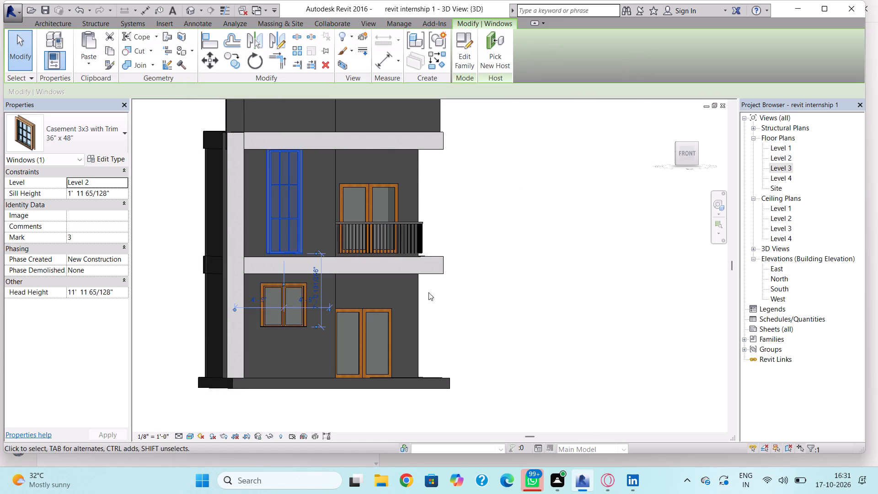
{"action": "key", "text": "Escape"}
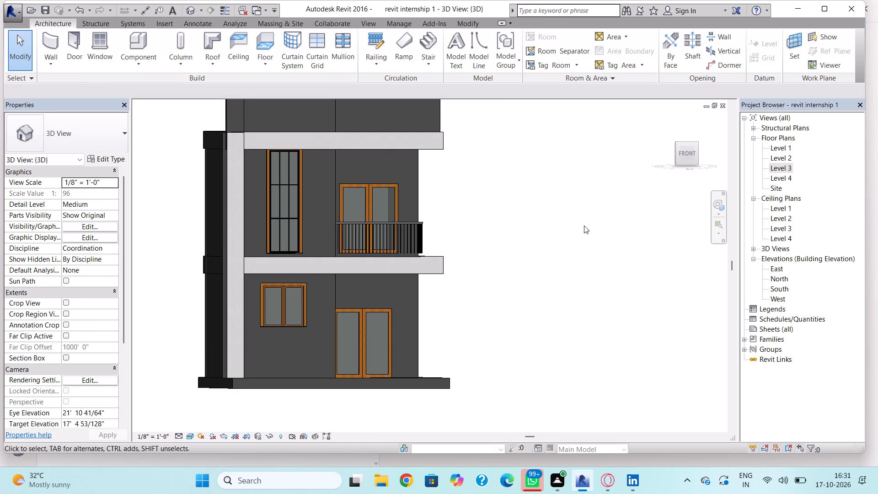
Set the tall Level 2 window type's exterior trim material to Roofing, EPDM Membrane, searching the project materials for "blac".
{"action": "left_click", "coordinate": [302, 249]}
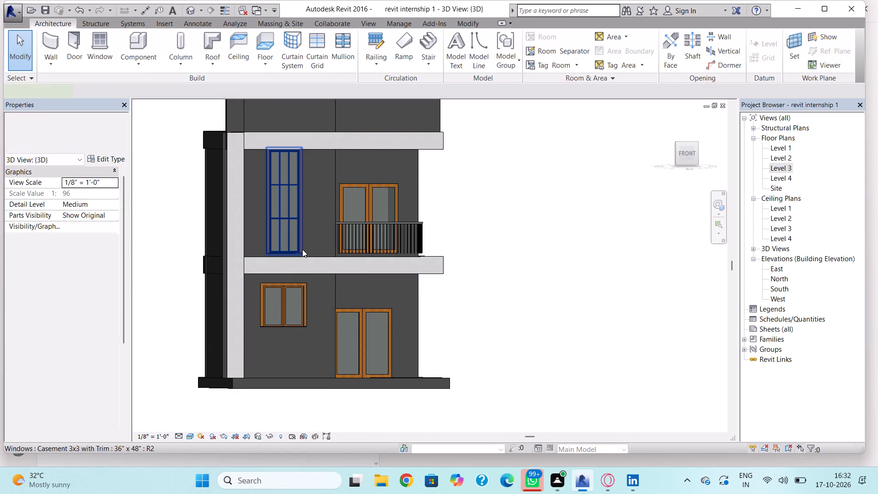
{"action": "left_click", "coordinate": [113, 162]}
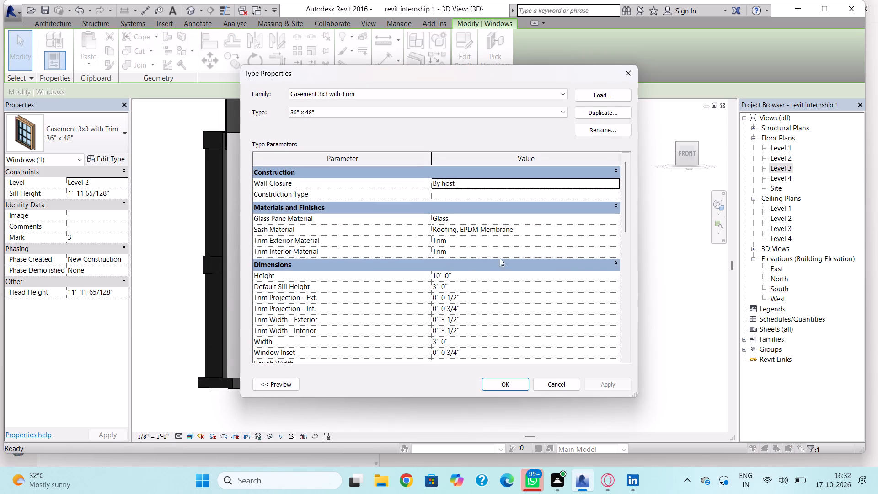
{"action": "left_click", "coordinate": [455, 240]}
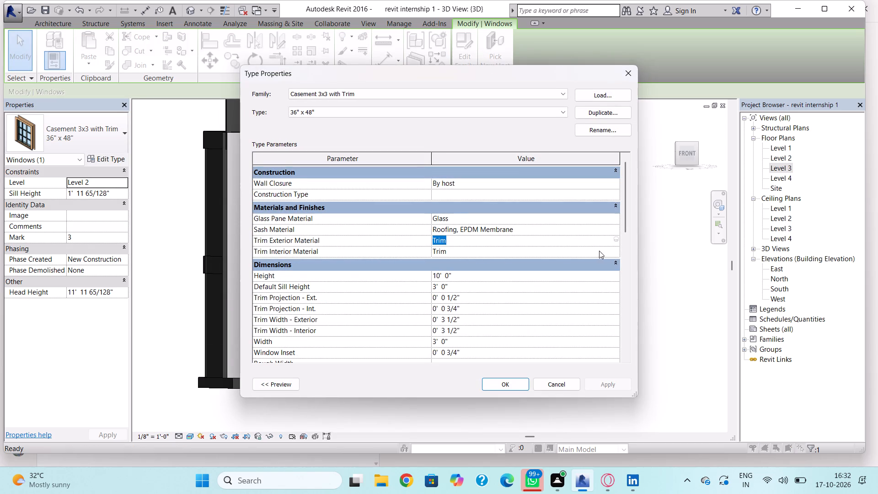
{"action": "left_click", "coordinate": [616, 240]}
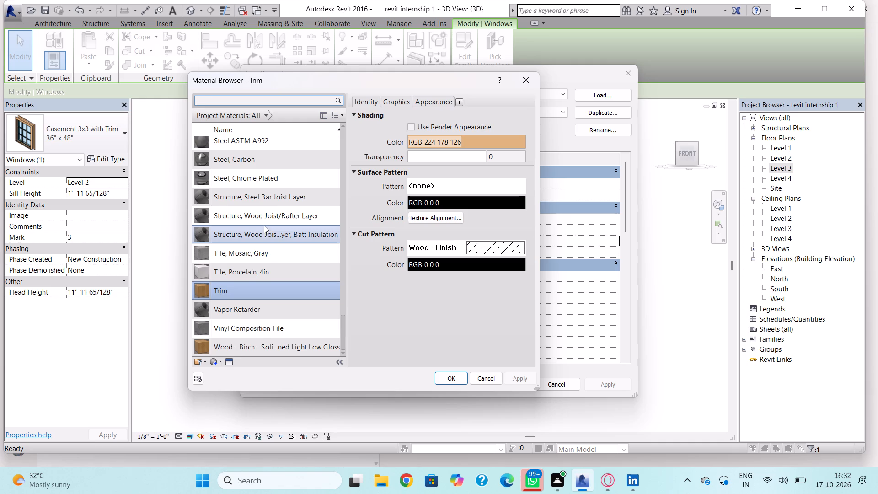
{"action": "scroll", "coordinate": [264, 226], "scroll_direction": "up", "scroll_amount": 4}
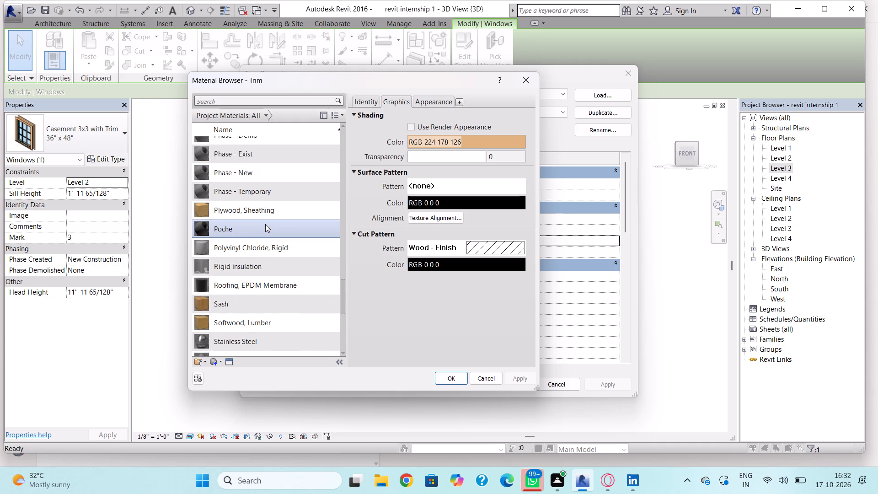
{"action": "scroll", "coordinate": [265, 223], "scroll_direction": "up", "scroll_amount": 7}
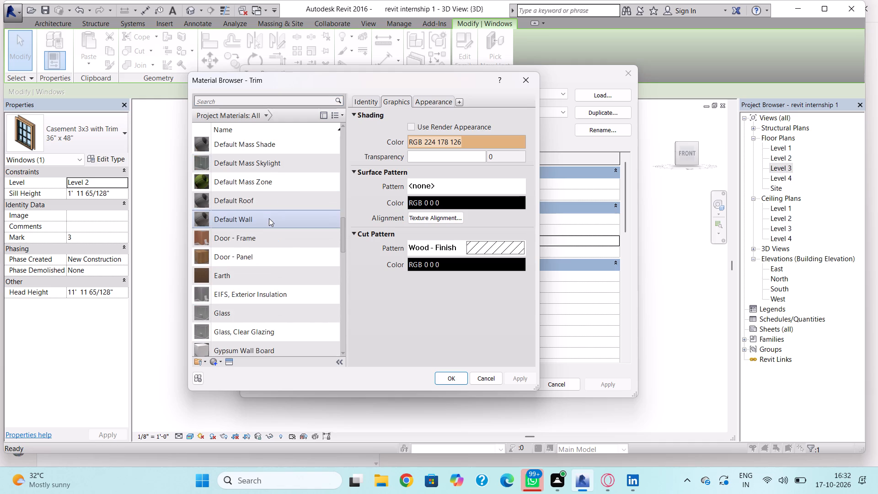
{"action": "scroll", "coordinate": [269, 218], "scroll_direction": "up", "scroll_amount": 3}
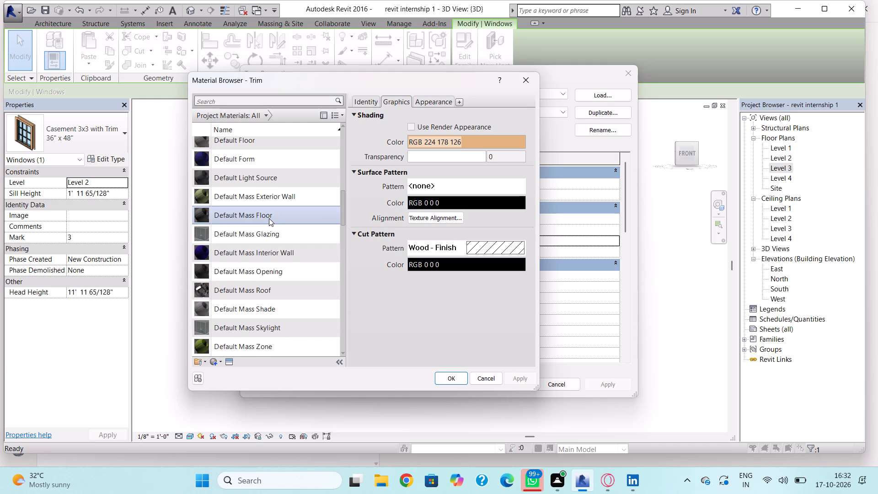
{"action": "scroll", "coordinate": [281, 231], "scroll_direction": "up", "scroll_amount": 4}
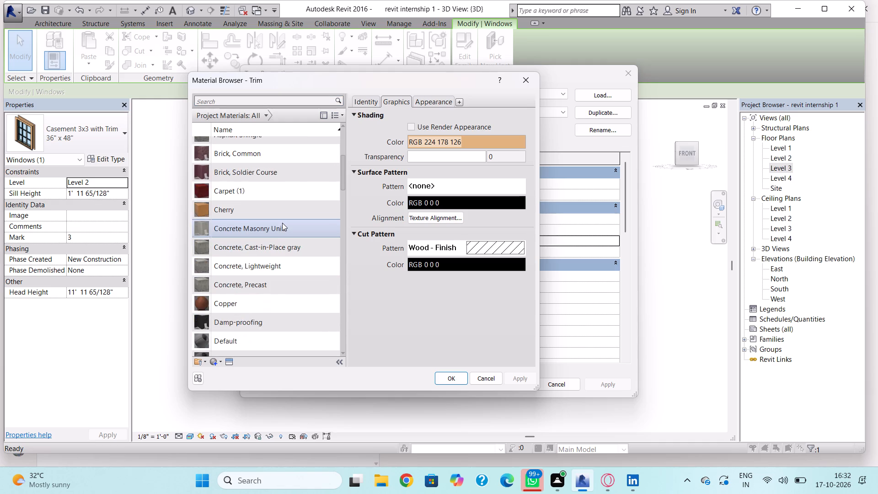
{"action": "scroll", "coordinate": [283, 220], "scroll_direction": "up", "scroll_amount": 4}
{"action": "scroll", "coordinate": [283, 220], "scroll_direction": "down", "scroll_amount": 1}
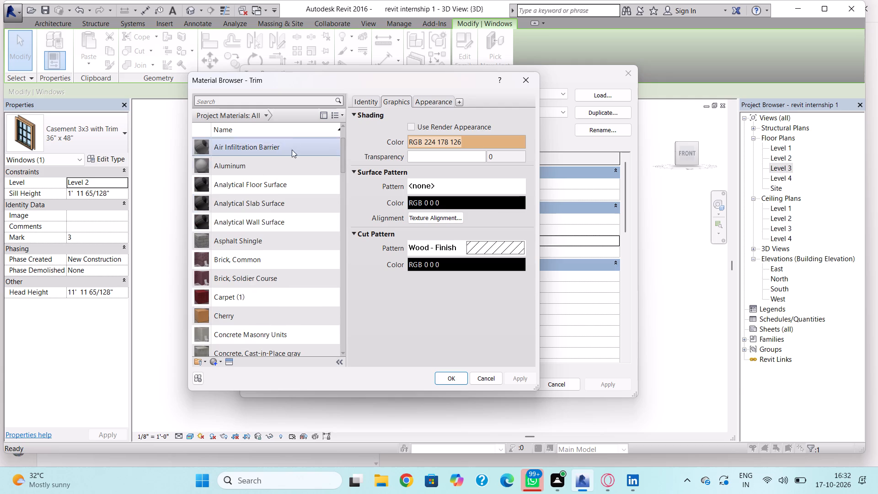
{"action": "left_click", "coordinate": [297, 99]}
{"action": "type", "text": "bla"}
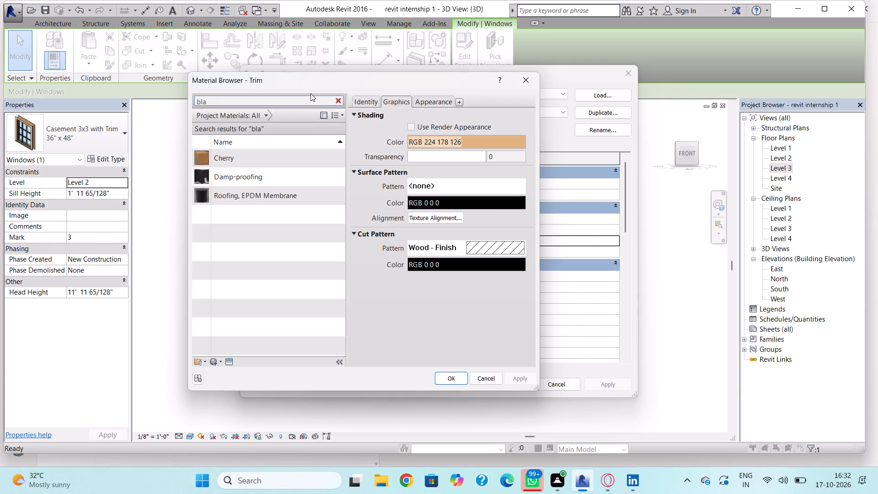
{"action": "key", "text": "c"}
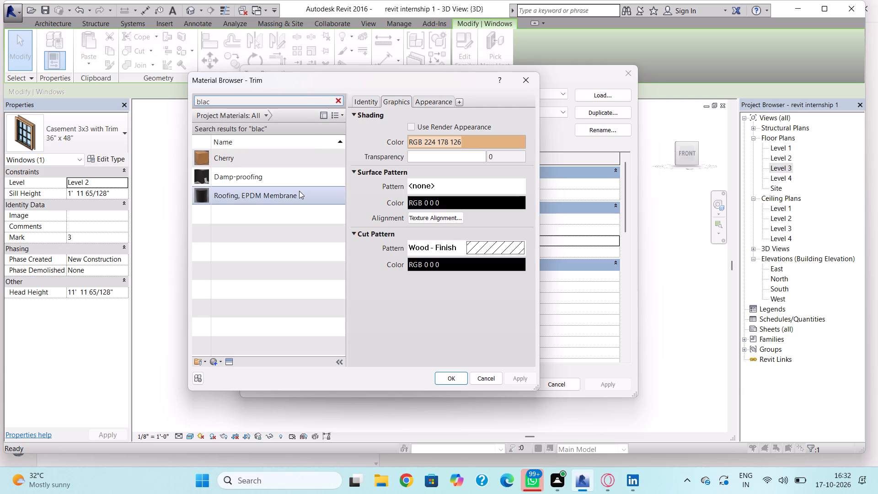
{"action": "left_click", "coordinate": [299, 191]}
{"action": "left_click", "coordinate": [450, 379]}
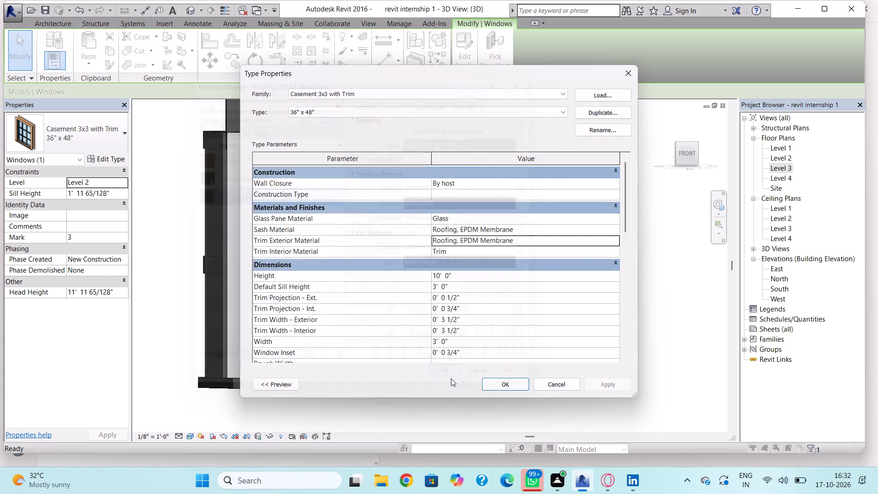
{"action": "left_click", "coordinate": [497, 379]}
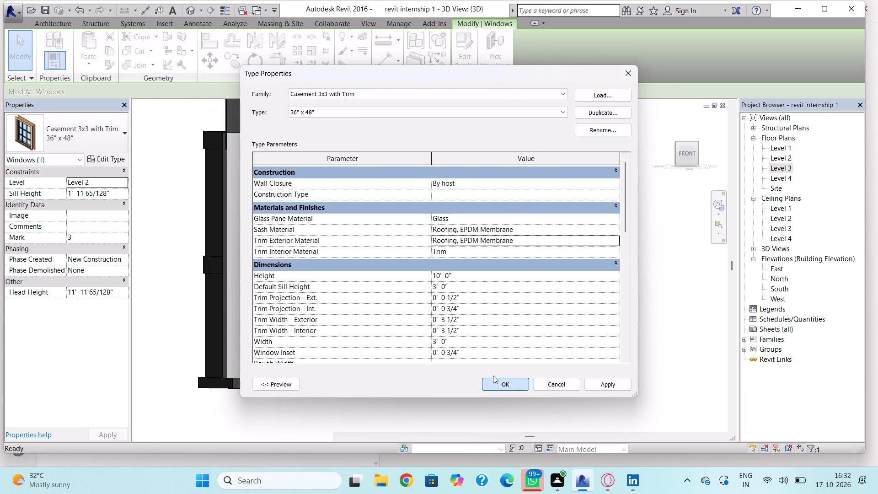
{"action": "key", "text": "Escape"}
Set the exterior trim material of the Level 1 Casement Dbl with Trim 48" x 48" window to Roofing, EPDM Membrane, searching materials for "black".
{"action": "middle_click_drag", "start_coordinate": [342, 265], "coordinate": [341, 273]}
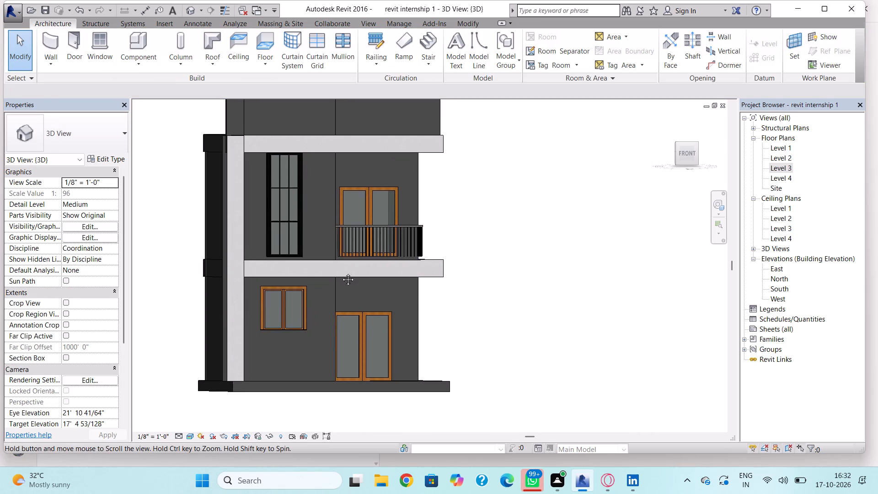
{"action": "middle_click_drag", "start_coordinate": [341, 273], "coordinate": [320, 278]}
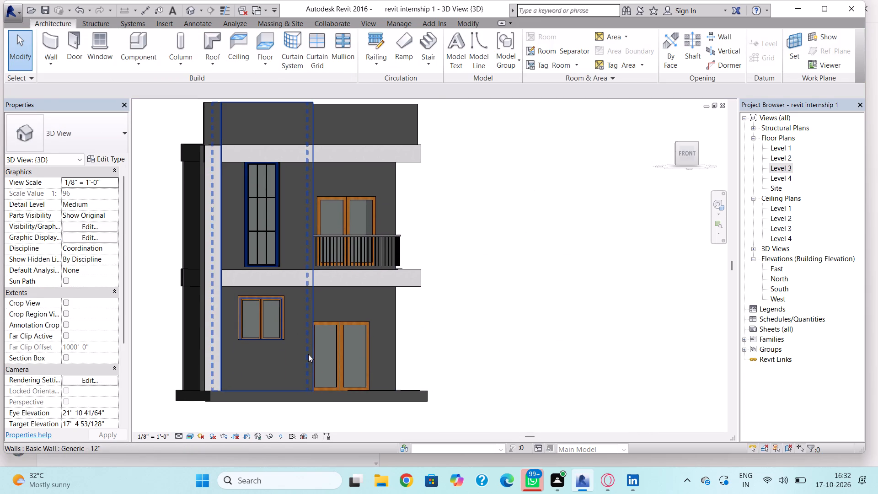
{"action": "left_click", "coordinate": [274, 336]}
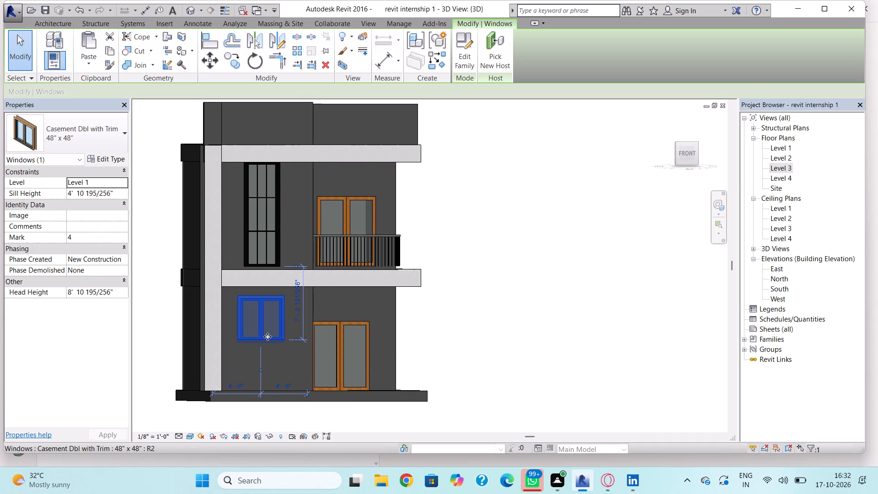
{"action": "left_click", "coordinate": [114, 161]}
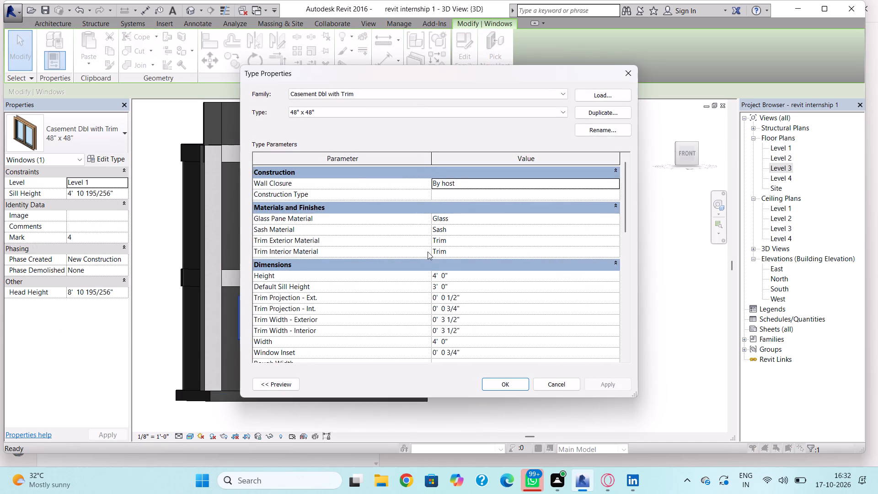
{"action": "left_click", "coordinate": [456, 226]}
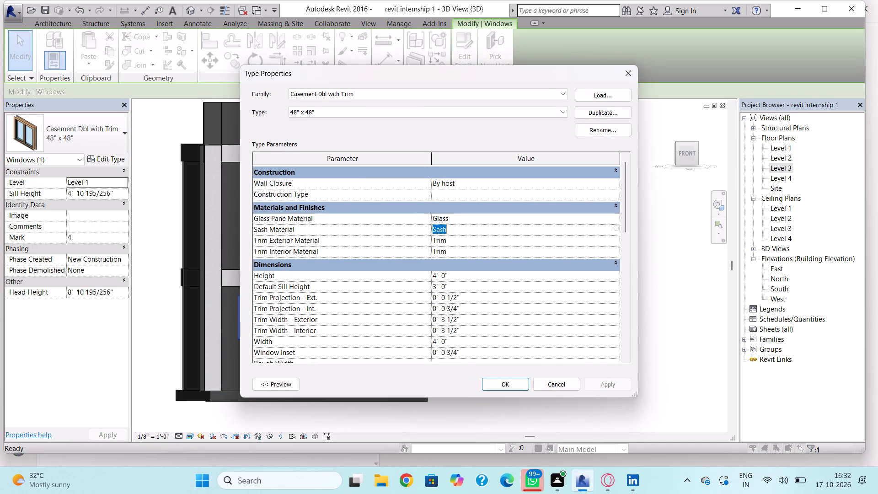
{"action": "left_click", "coordinate": [604, 236]}
{"action": "left_click", "coordinate": [615, 240]}
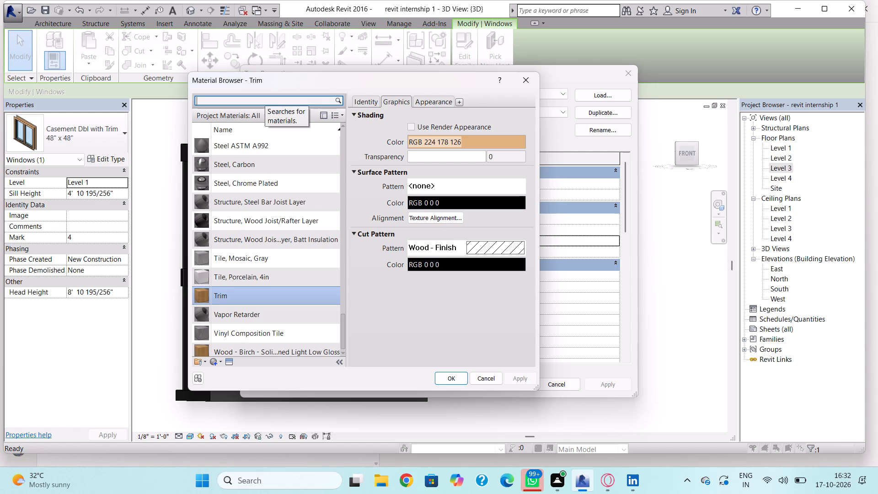
{"action": "type", "text": "blac"}
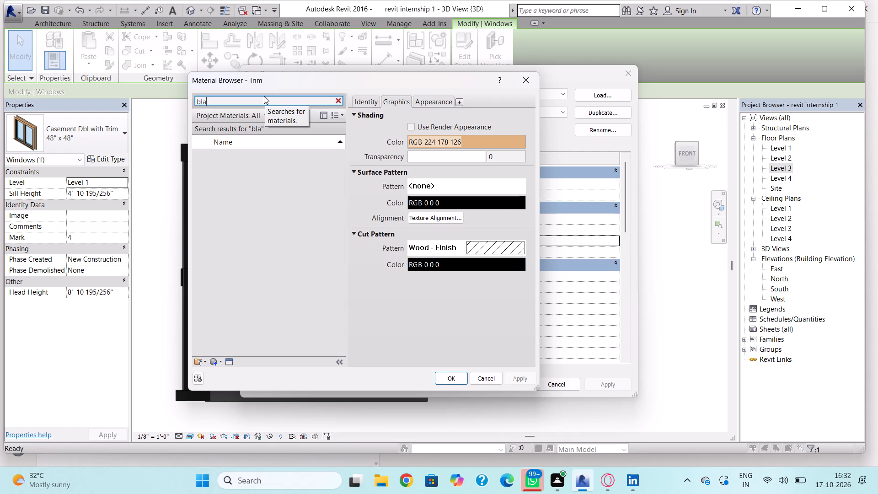
{"action": "key", "text": "k"}
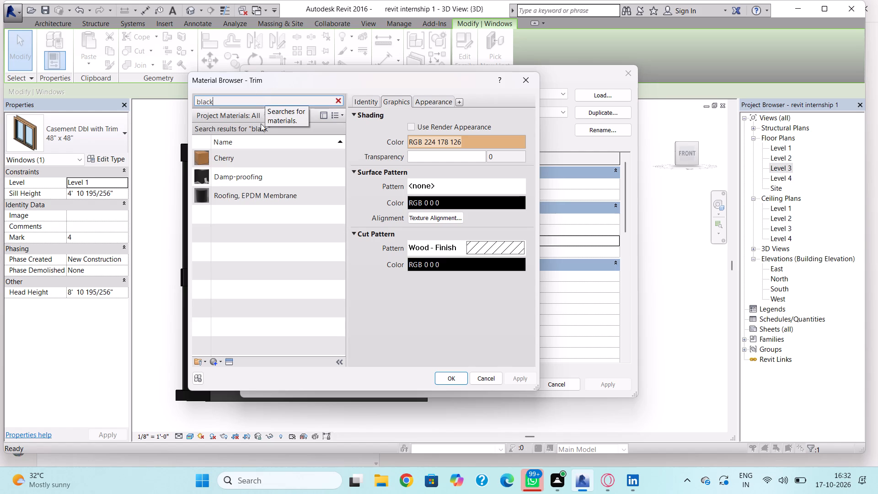
{"action": "left_click", "coordinate": [252, 196]}
{"action": "left_click", "coordinate": [461, 380]}
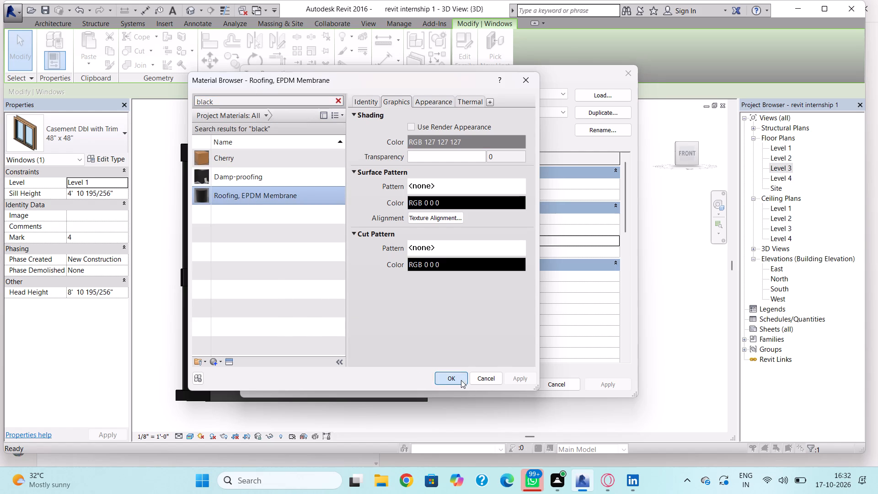
Set the sash material of the Level 1 Casement Dbl with Trim 48" x 48" window type to Roofing, EPDM Membrane.
{"action": "left_click", "coordinate": [501, 384]}
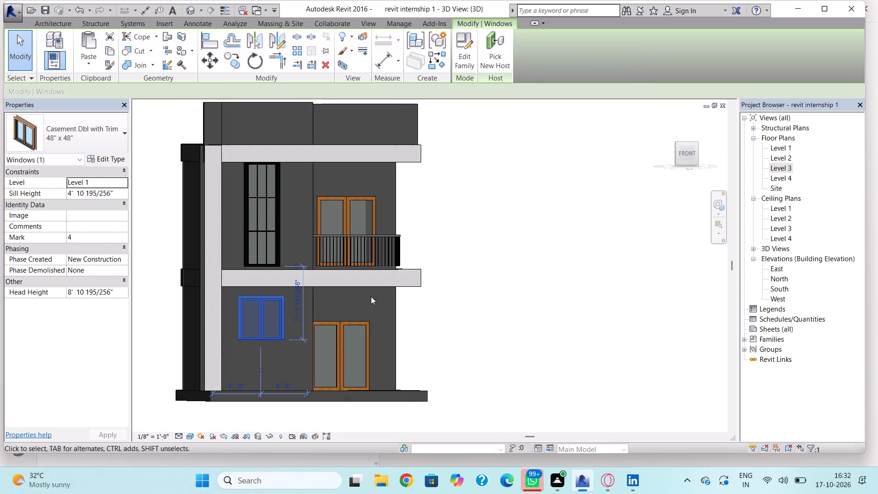
{"action": "key", "text": "Escape"}
{"action": "left_click", "coordinate": [264, 334]}
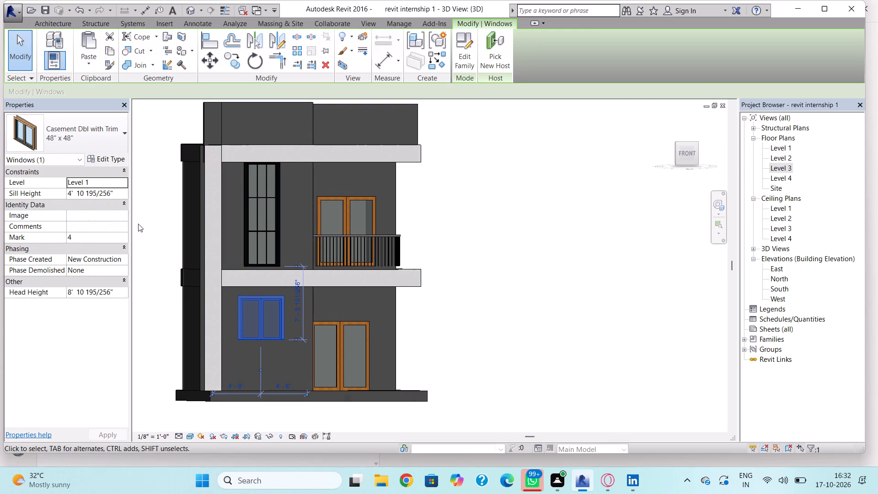
{"action": "left_click", "coordinate": [111, 160]}
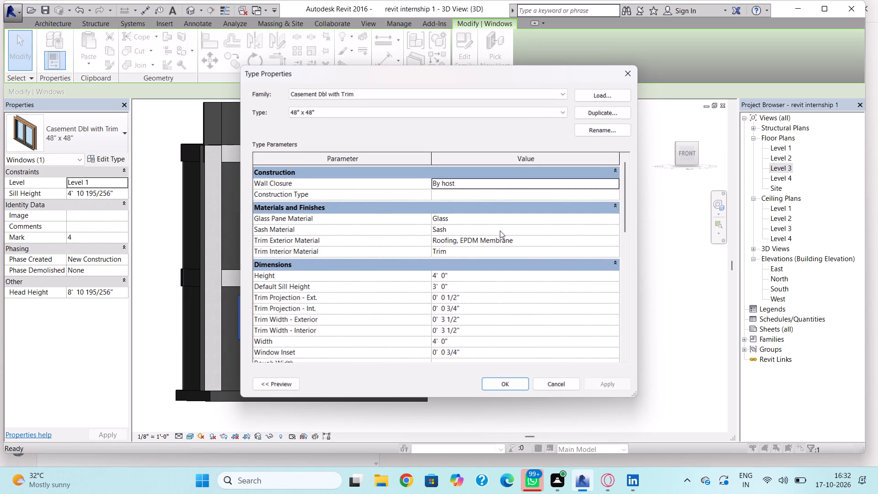
{"action": "left_click", "coordinate": [495, 226]}
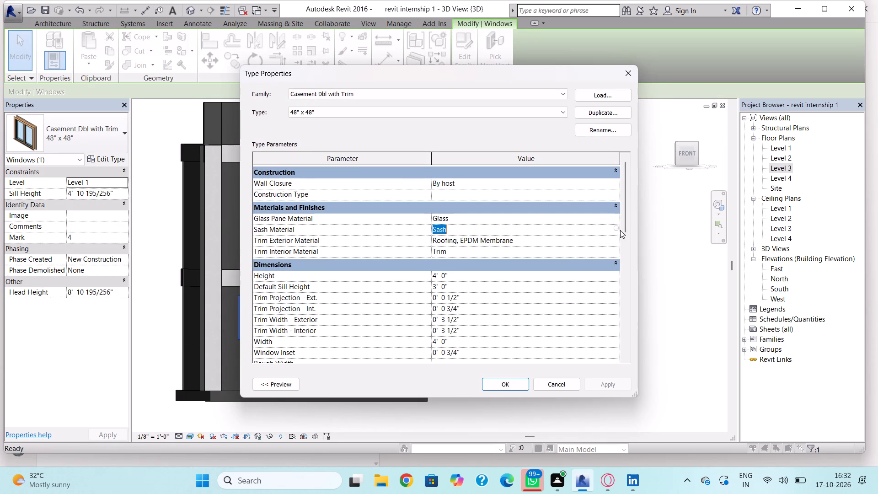
{"action": "left_click", "coordinate": [616, 228]}
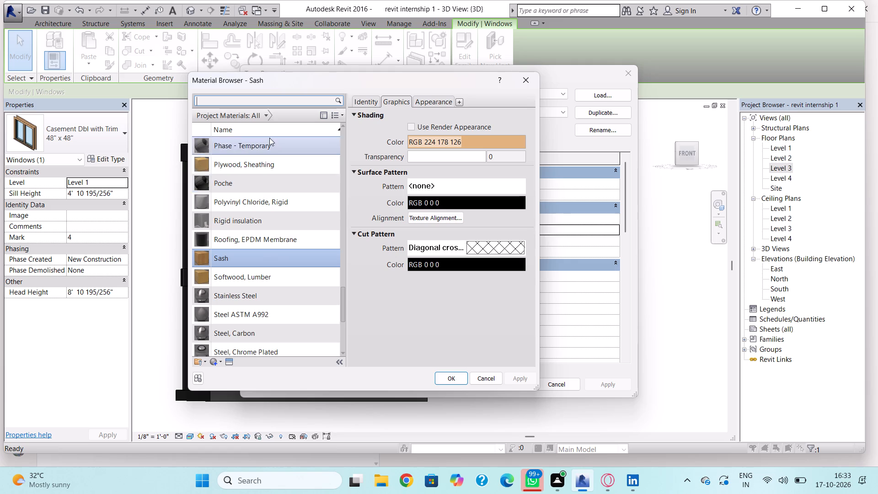
{"action": "left_click", "coordinate": [265, 239]}
{"action": "left_click", "coordinate": [458, 375]}
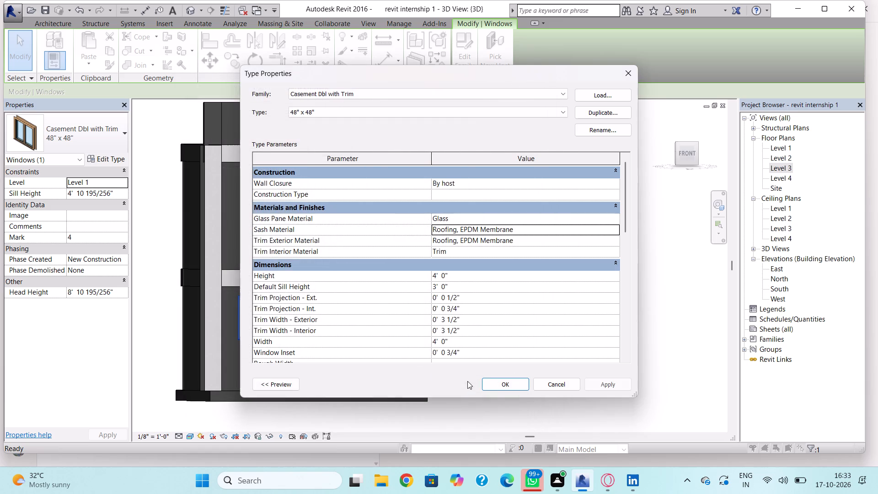
{"action": "left_click", "coordinate": [494, 388]}
{"action": "key", "text": "Escape"}
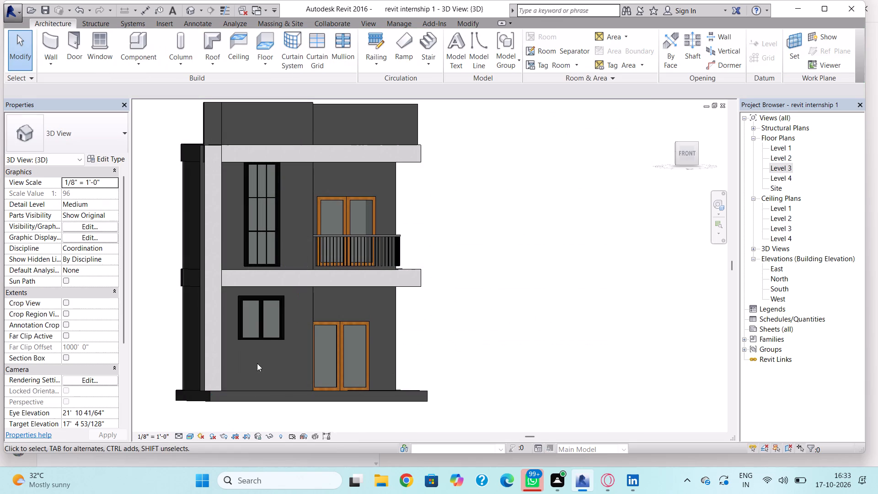
Start an in-place model in the Walls category, keeping the default name, with the house seen from the front.
{"action": "scroll", "coordinate": [260, 340], "scroll_direction": "down", "scroll_amount": 2}
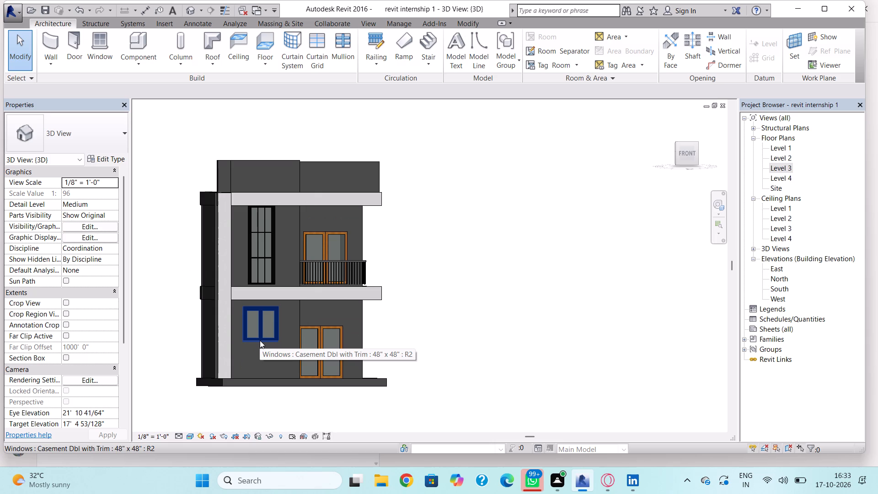
{"action": "key", "text": "Escape"}
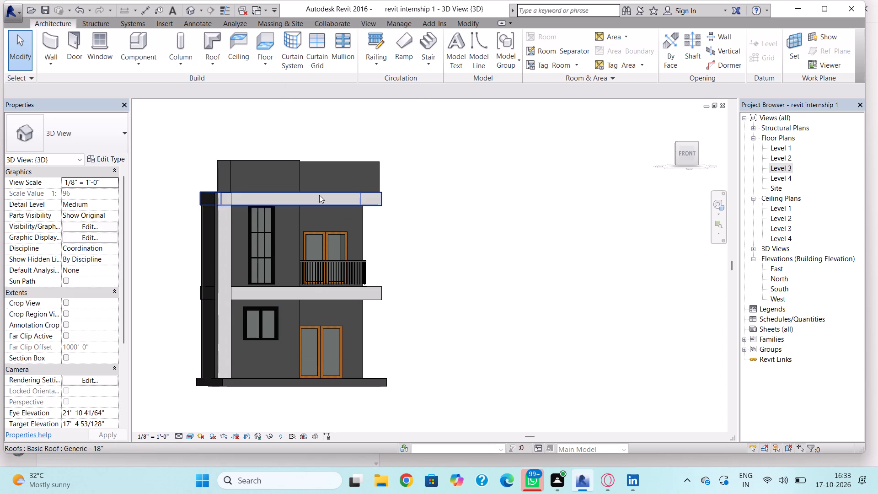
{"action": "left_click", "coordinate": [687, 148]}
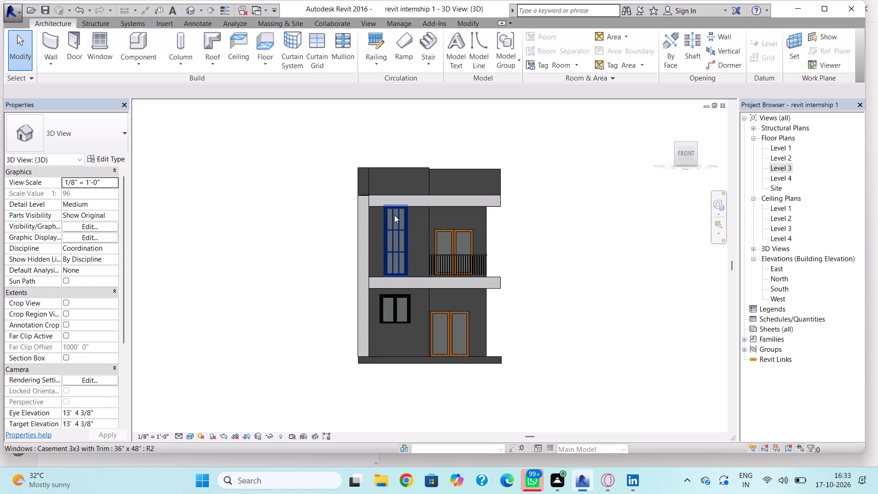
{"action": "scroll", "coordinate": [394, 215], "scroll_direction": "up", "scroll_amount": 2}
{"action": "middle_click_drag", "start_coordinate": [394, 215], "coordinate": [362, 267]}
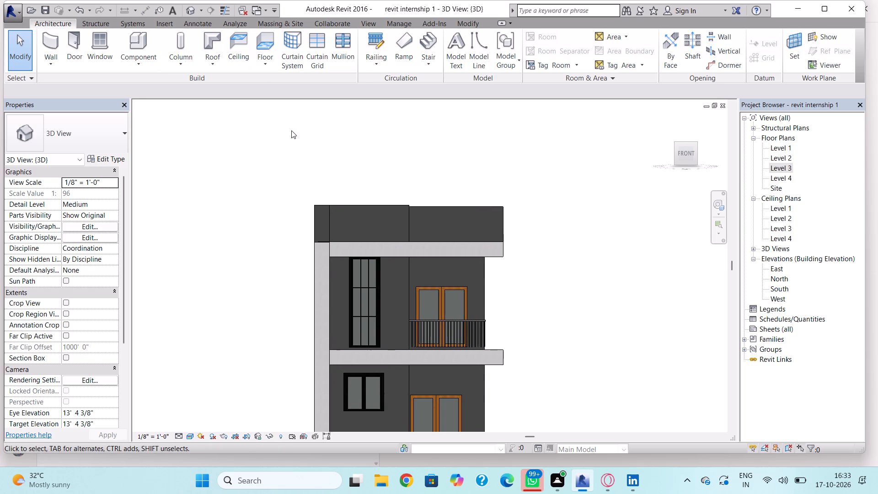
{"action": "left_click", "coordinate": [150, 57]}
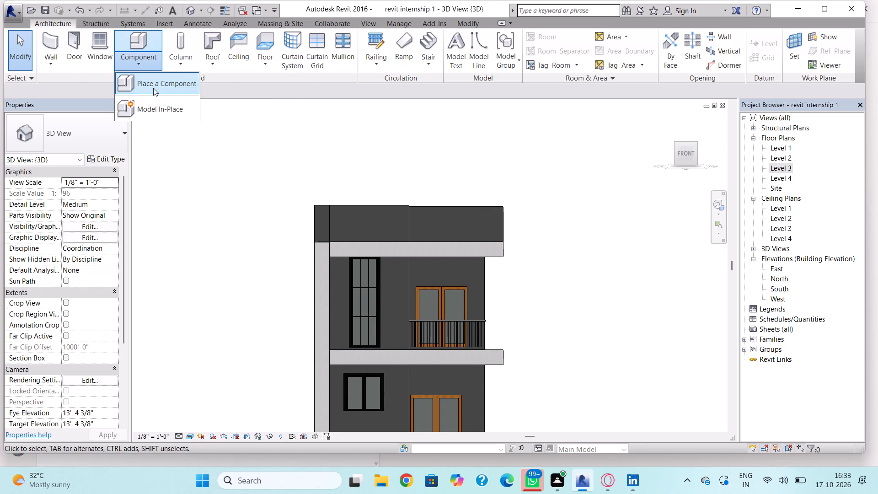
{"action": "left_click", "coordinate": [150, 104]}
{"action": "scroll", "coordinate": [427, 215], "scroll_direction": "down", "scroll_amount": 4}
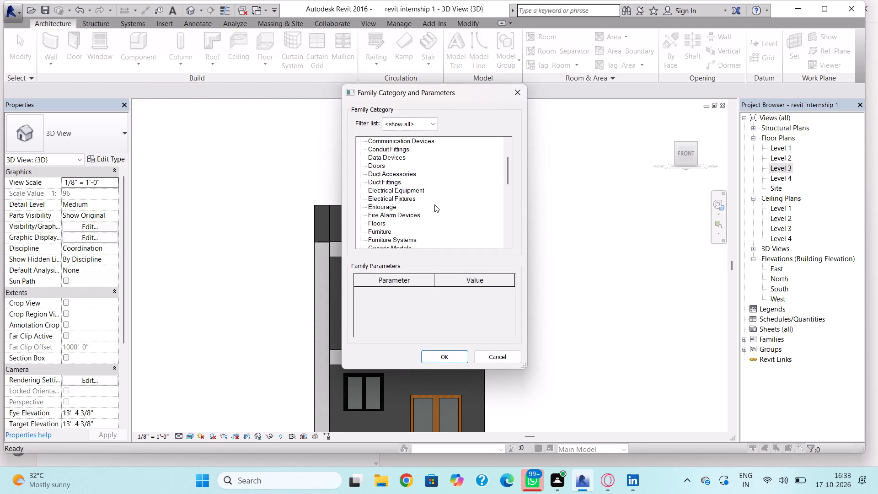
{"action": "scroll", "coordinate": [434, 204], "scroll_direction": "down", "scroll_amount": 20}
{"action": "scroll", "coordinate": [424, 199], "scroll_direction": "down", "scroll_amount": 10}
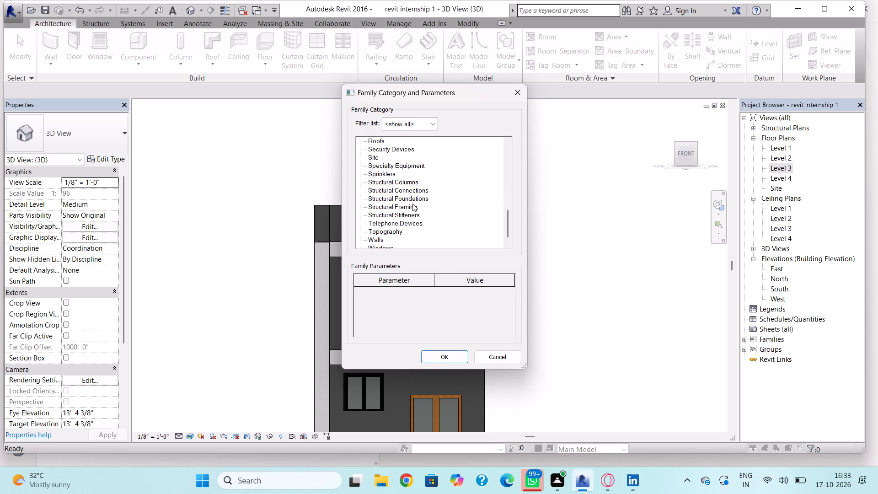
{"action": "left_click", "coordinate": [369, 230]}
{"action": "left_click", "coordinate": [400, 230]}
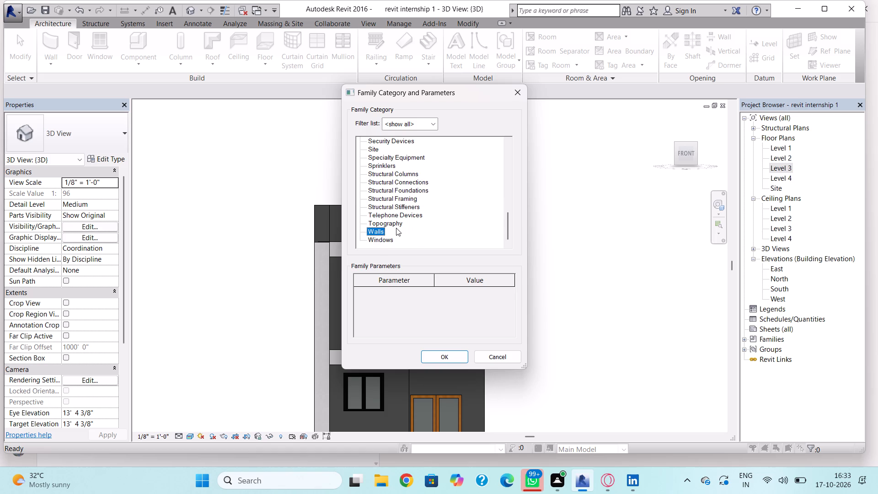
{"action": "left_click", "coordinate": [375, 233]}
{"action": "left_click", "coordinate": [425, 352]}
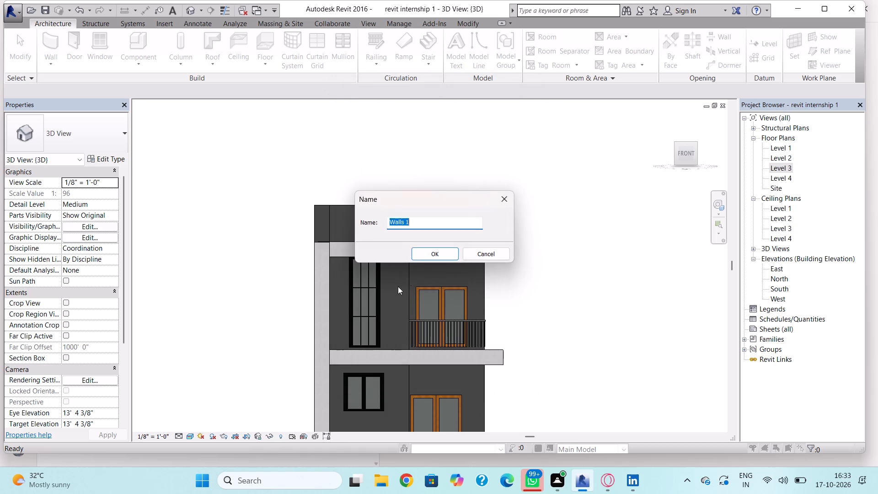
{"action": "left_click", "coordinate": [421, 256]}
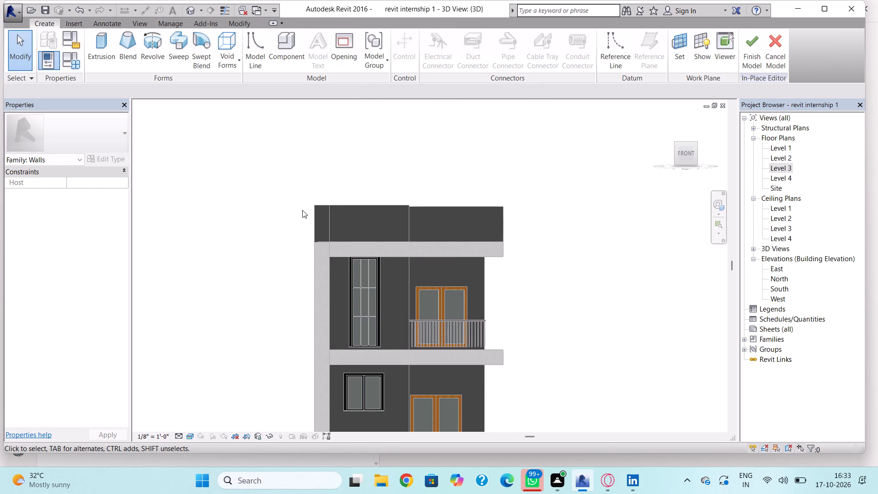
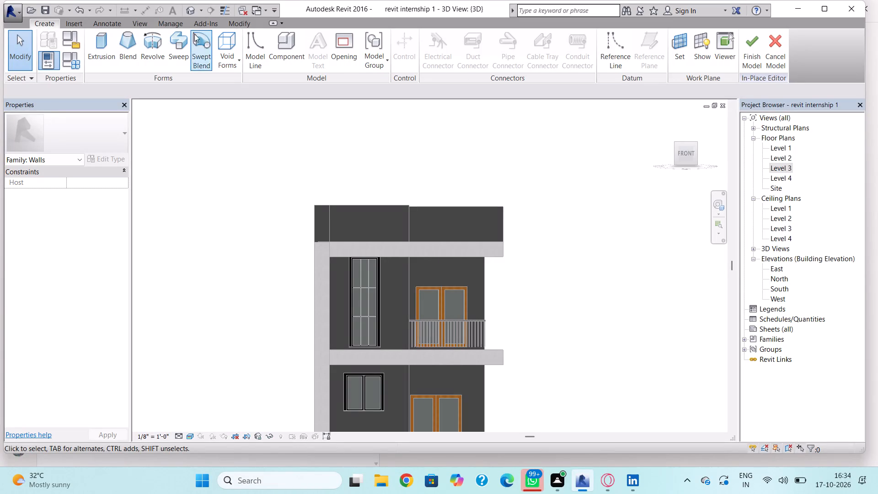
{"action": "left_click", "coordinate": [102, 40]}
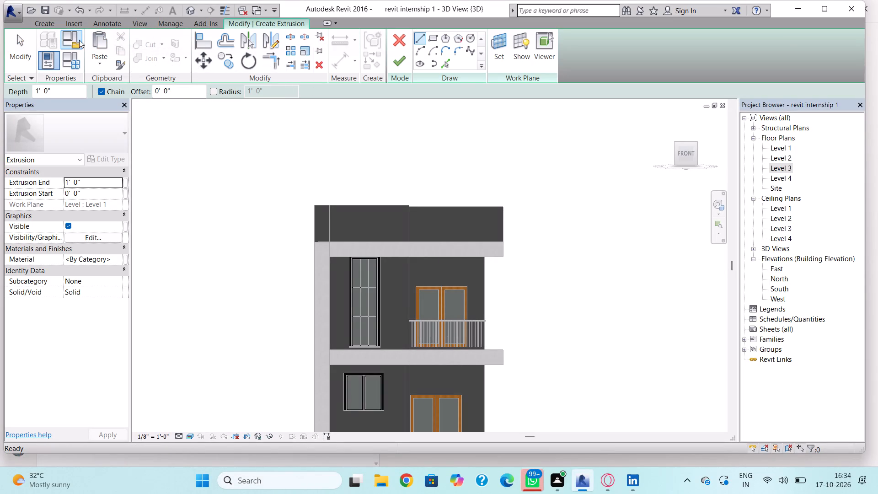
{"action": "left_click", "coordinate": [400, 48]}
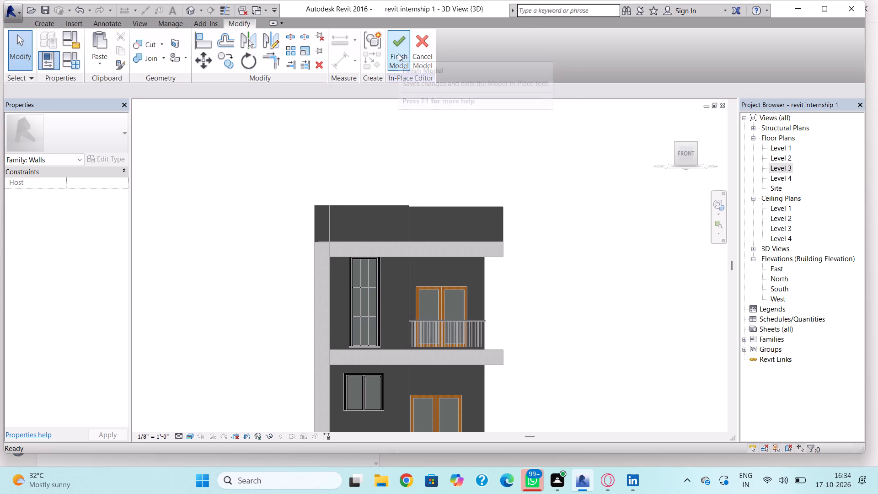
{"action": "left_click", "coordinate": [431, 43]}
Start a new in-place model in the Generic Models category, keeping the default name.
{"action": "left_click", "coordinate": [71, 19]}
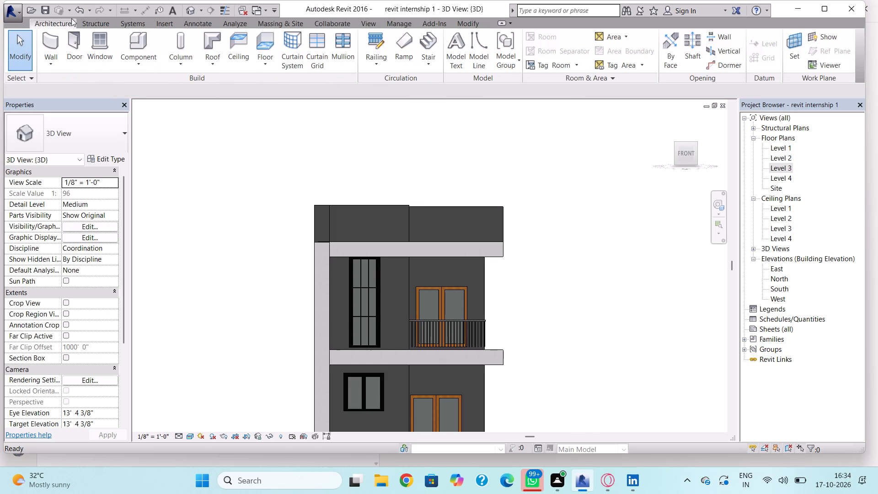
{"action": "left_click", "coordinate": [147, 66]}
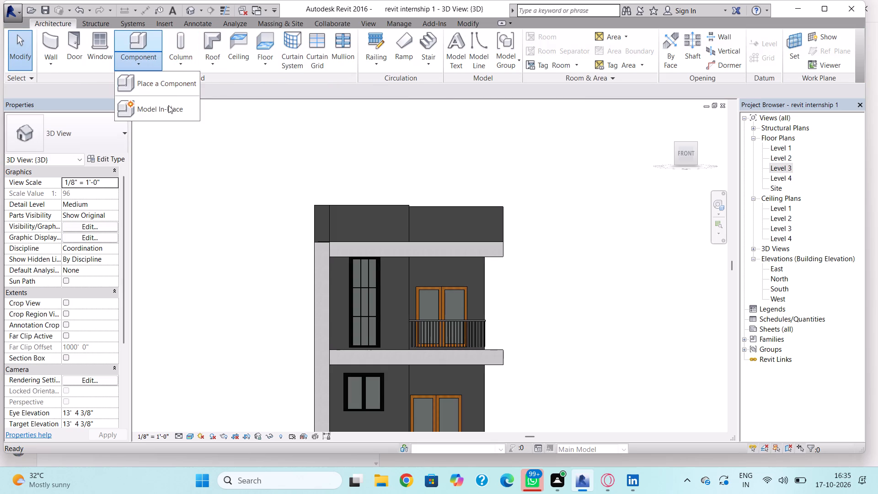
{"action": "left_click", "coordinate": [168, 106]}
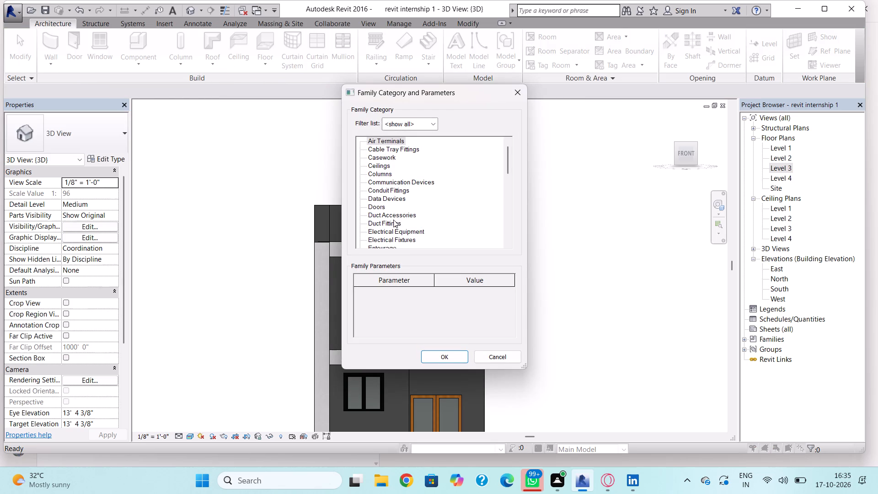
{"action": "scroll", "coordinate": [393, 220], "scroll_direction": "down", "scroll_amount": 2}
{"action": "scroll", "coordinate": [393, 220], "scroll_direction": "up", "scroll_amount": 4}
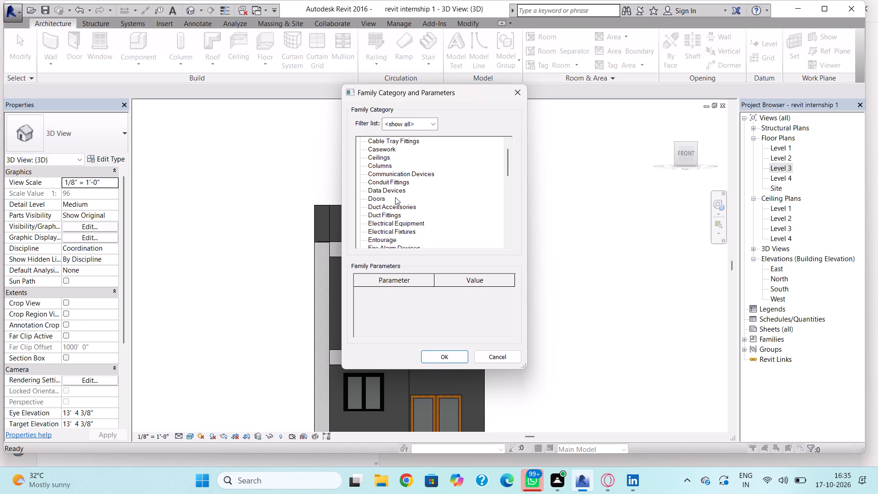
{"action": "scroll", "coordinate": [395, 198], "scroll_direction": "down", "scroll_amount": 7}
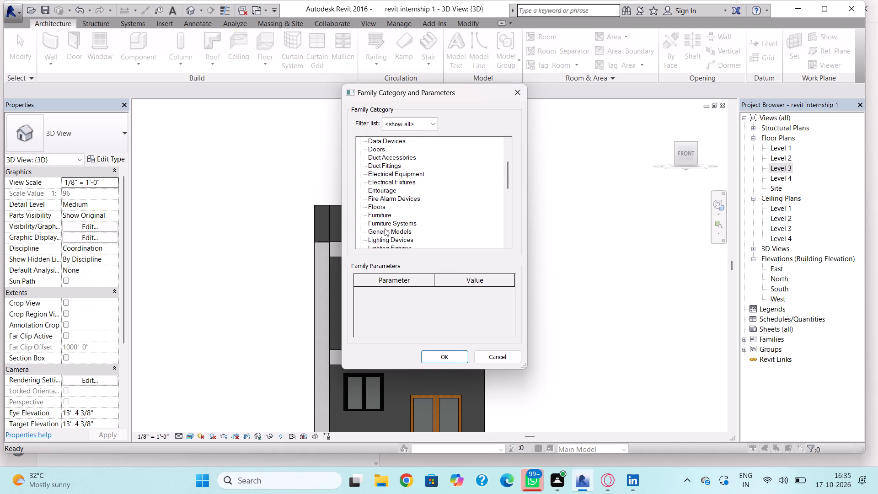
{"action": "left_click", "coordinate": [392, 234]}
{"action": "left_click", "coordinate": [428, 353]}
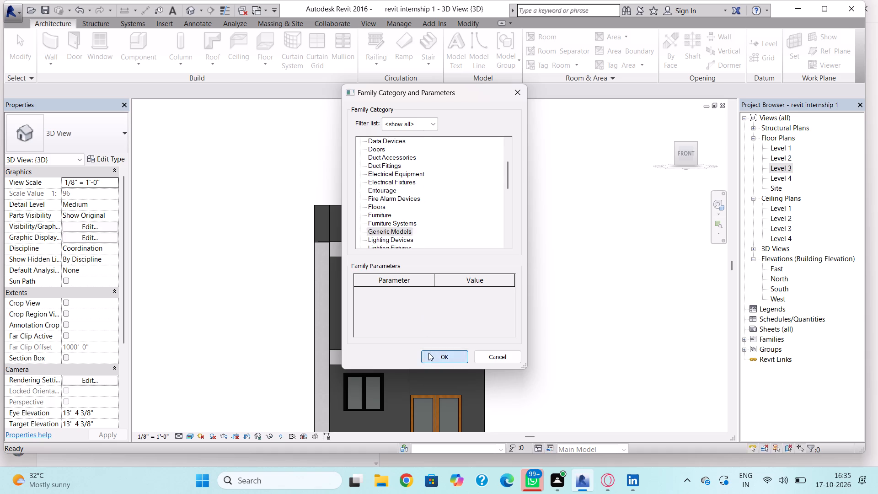
{"action": "left_click", "coordinate": [439, 255]}
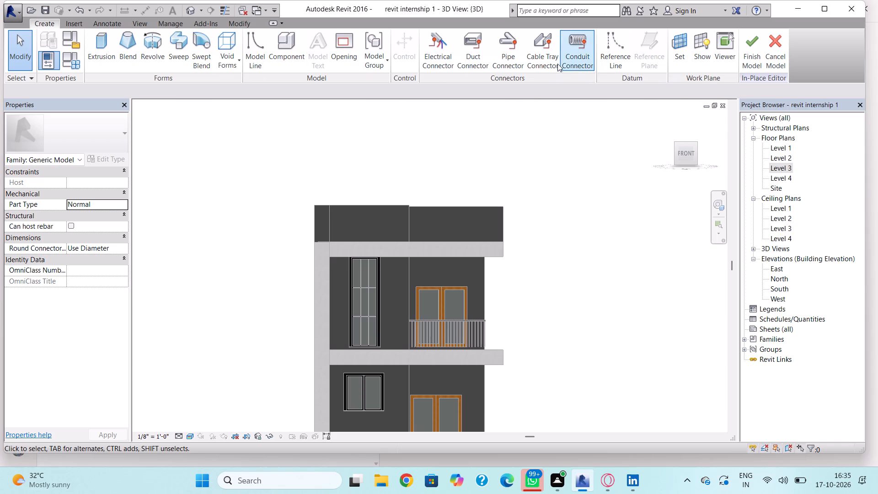
Set the work plane by picking a plane, using the front face of the upper parapet wall above the tall window.
{"action": "left_click", "coordinate": [385, 63]}
{"action": "left_click", "coordinate": [385, 64]}
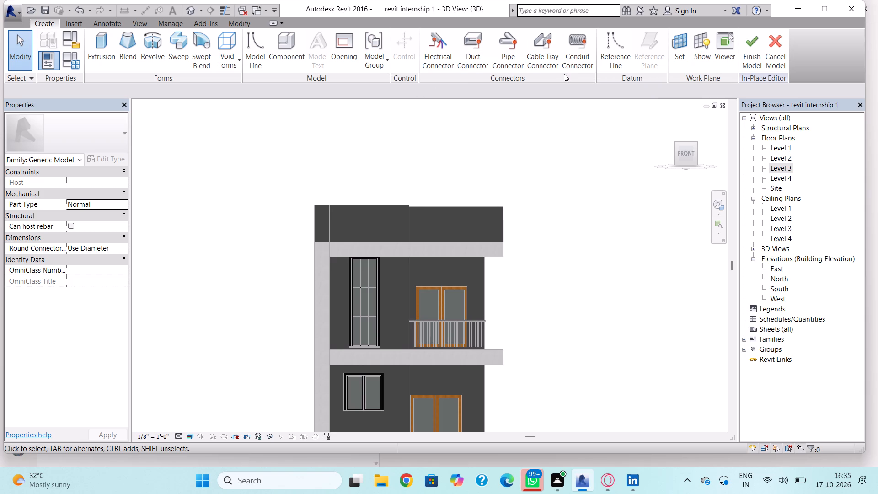
{"action": "left_click", "coordinate": [690, 75]}
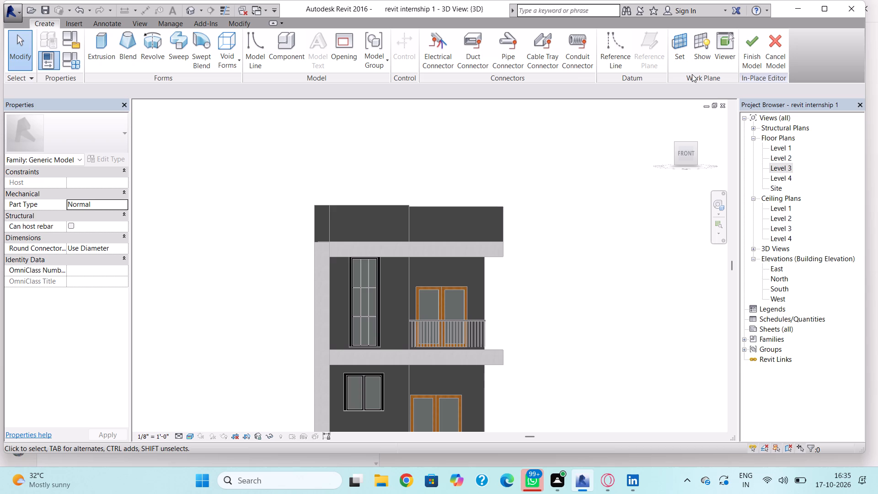
{"action": "left_click", "coordinate": [699, 67]}
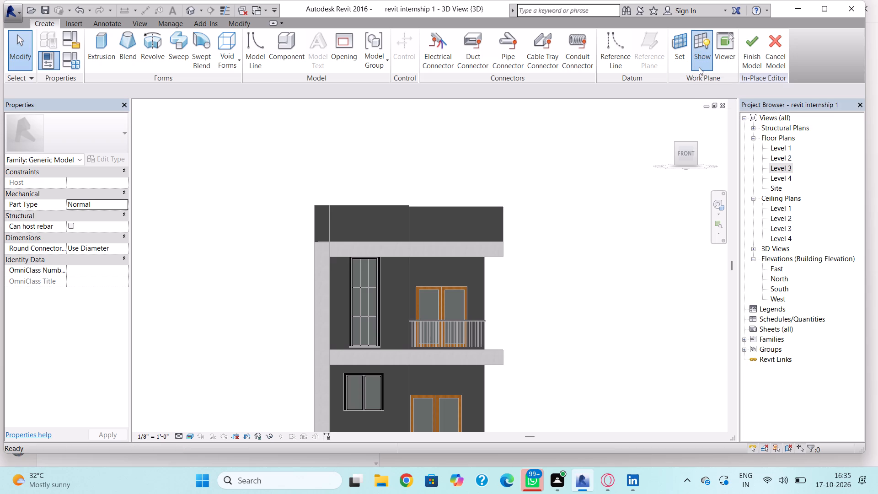
{"action": "left_click", "coordinate": [699, 62]}
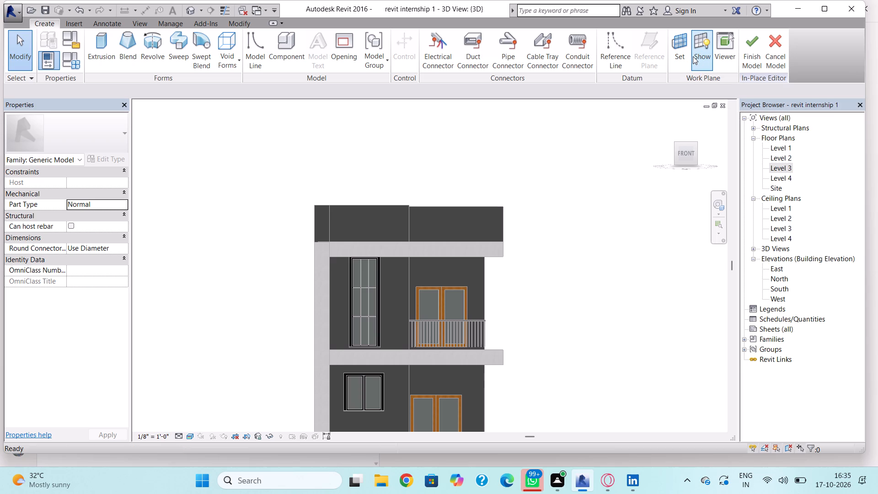
{"action": "left_click", "coordinate": [686, 57]}
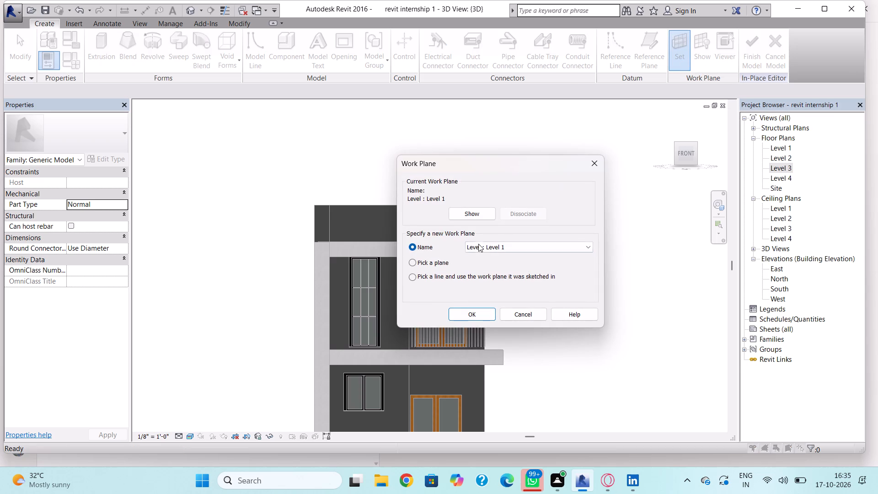
{"action": "left_click", "coordinate": [409, 259]}
{"action": "left_click", "coordinate": [468, 312]}
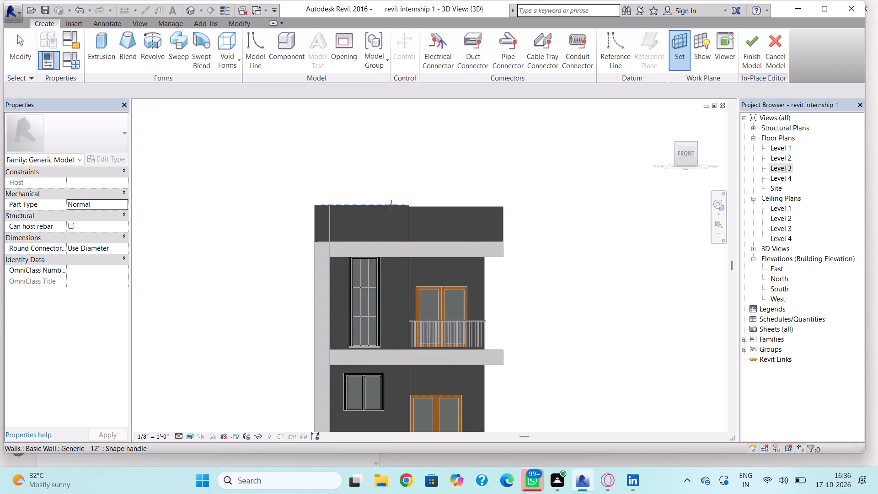
{"action": "left_click", "coordinate": [390, 209]}
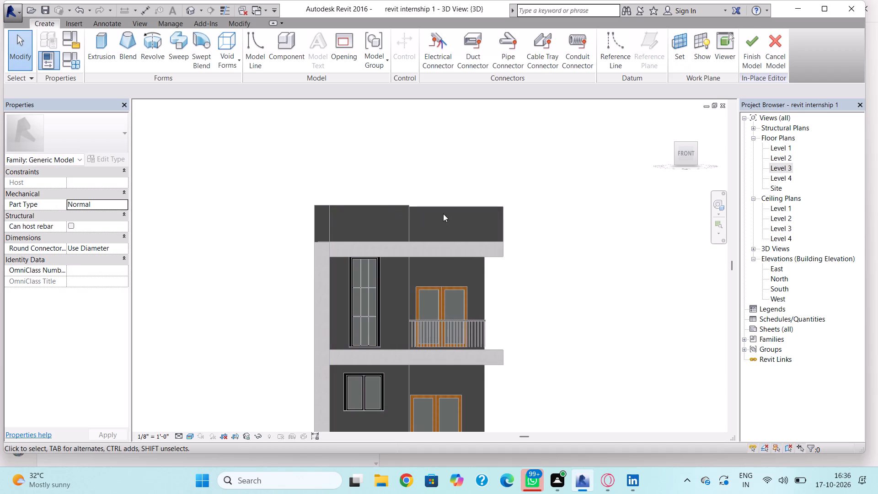
Extrude a thin rectangle 8' 10" wide along the top edge of the parapet above the tall window, with a depth of 1' 0".
{"action": "left_click", "coordinate": [112, 40]}
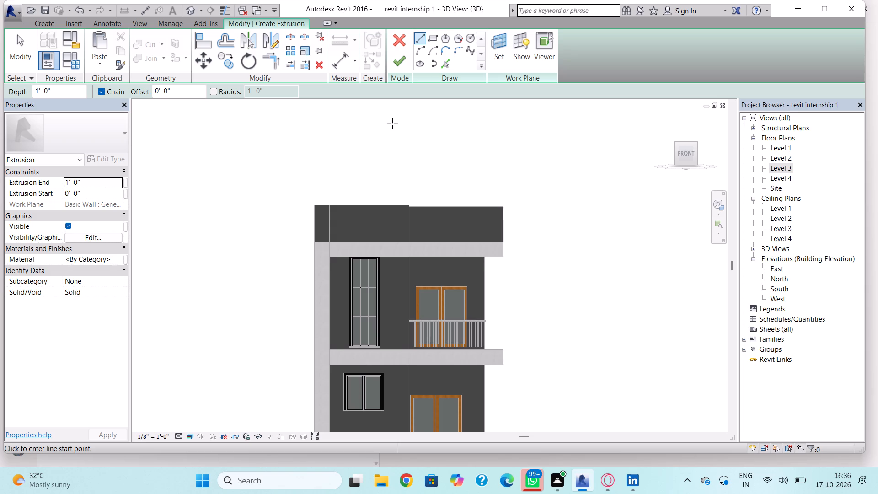
{"action": "left_click", "coordinate": [435, 37]}
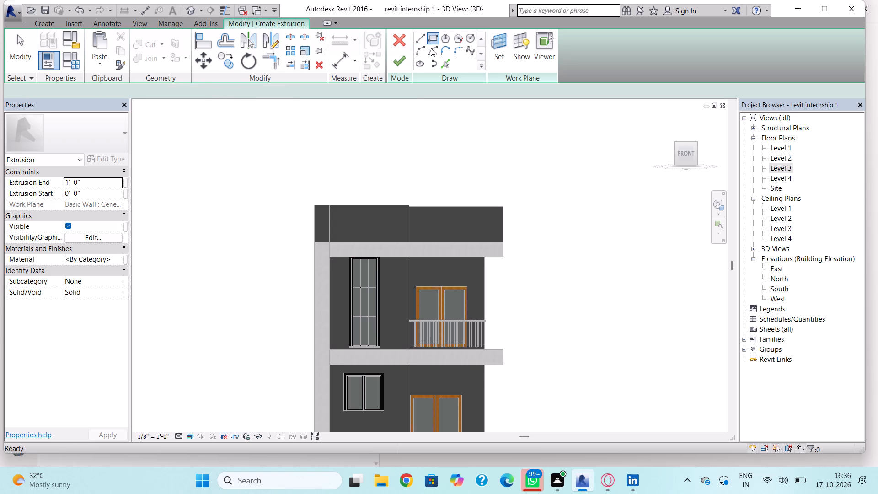
{"action": "scroll", "coordinate": [359, 215], "scroll_direction": "up", "scroll_amount": 4}
{"action": "left_click", "coordinate": [318, 201]}
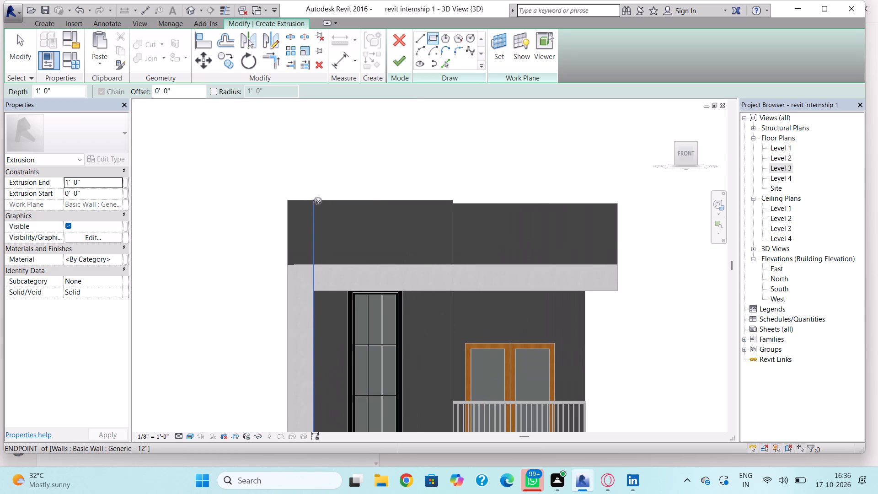
{"action": "left_click", "coordinate": [453, 214]}
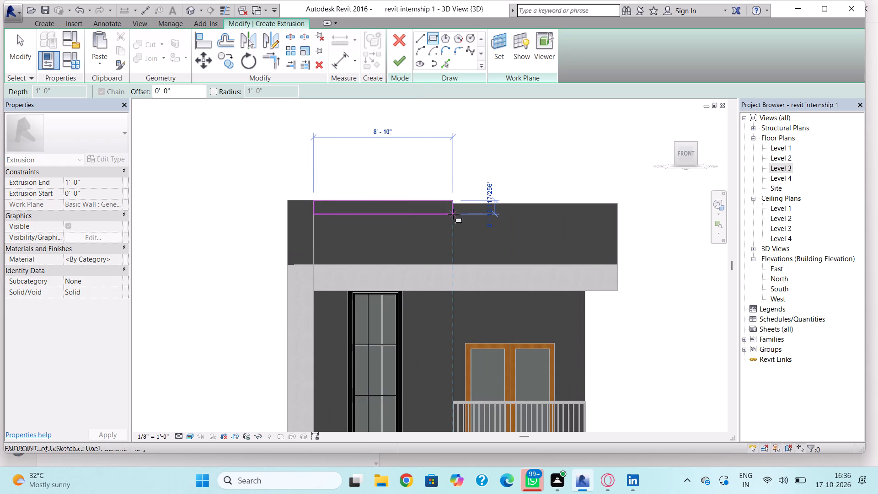
{"action": "left_click", "coordinate": [402, 60]}
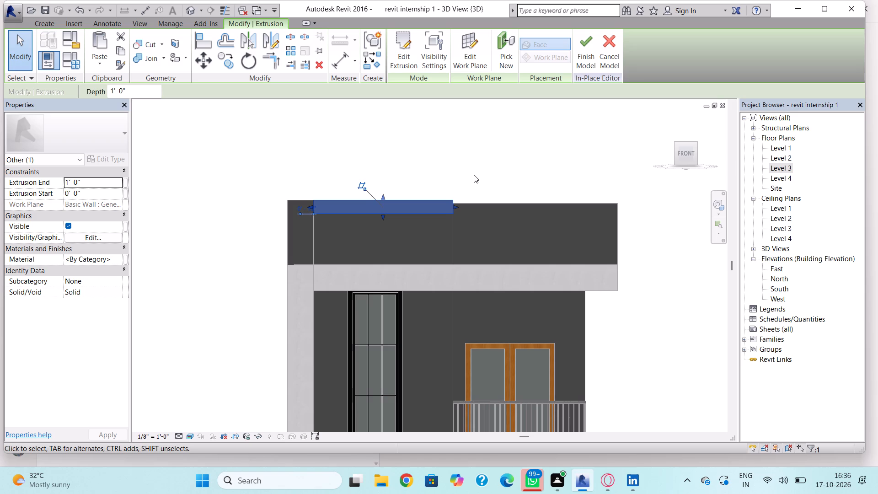
{"action": "key", "text": "Escape"}
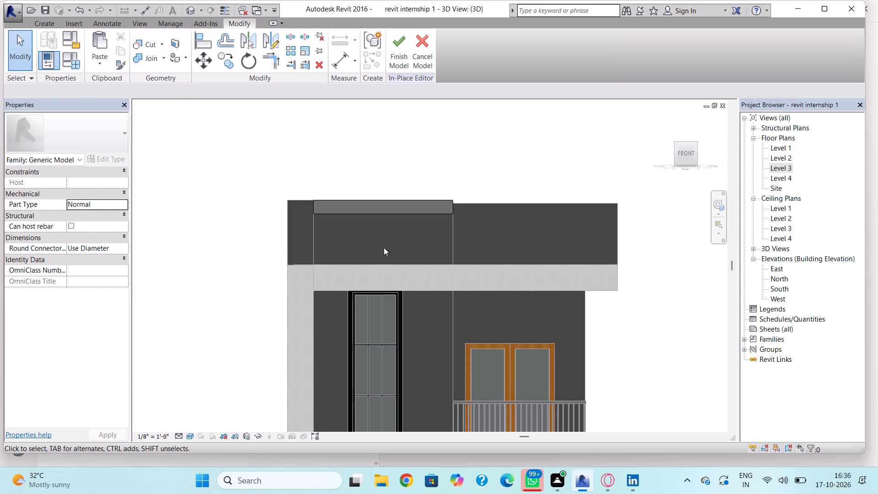
Reduce the new band's projection by moving its front face back towards the parapet wall.
{"action": "right_click_drag", "start_coordinate": [449, 226], "coordinate": [393, 266]}
{"action": "right_click_drag", "start_coordinate": [439, 237], "coordinate": [392, 294], "text": "shift"}
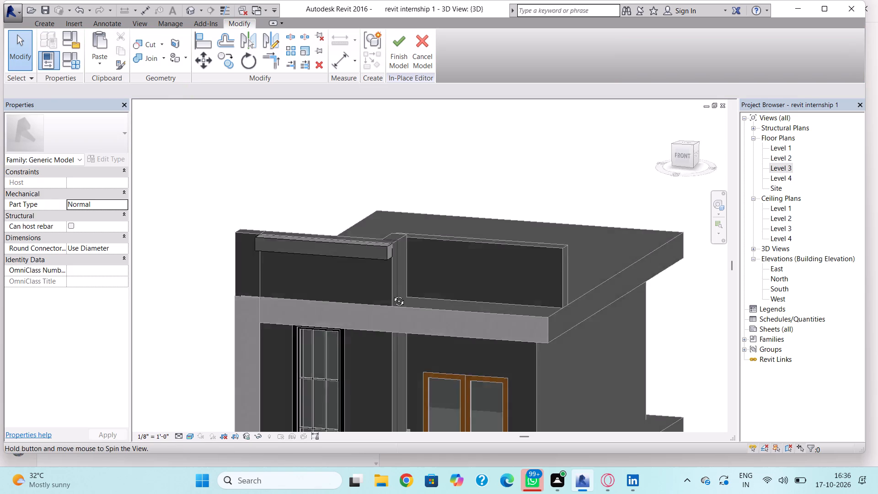
{"action": "right_click_drag", "start_coordinate": [392, 294], "coordinate": [422, 339], "text": "shift"}
{"action": "left_click", "coordinate": [414, 338]}
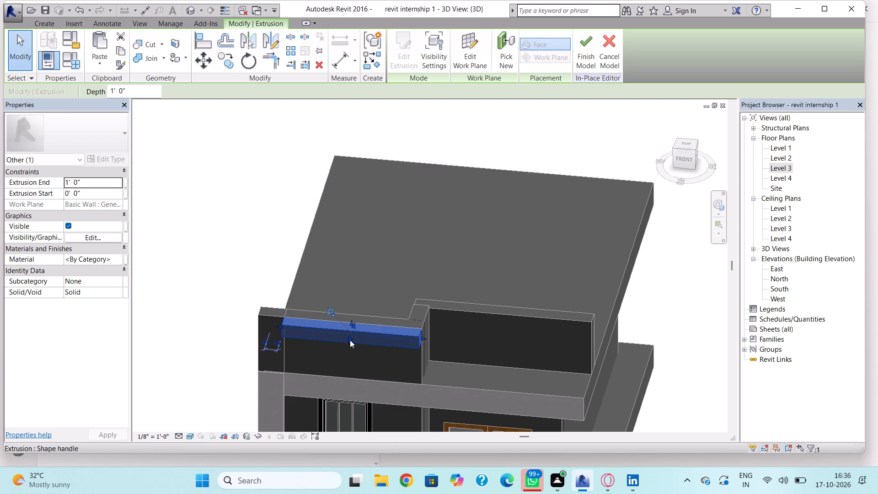
{"action": "left_click_drag", "start_coordinate": [350, 339], "coordinate": [366, 335]}
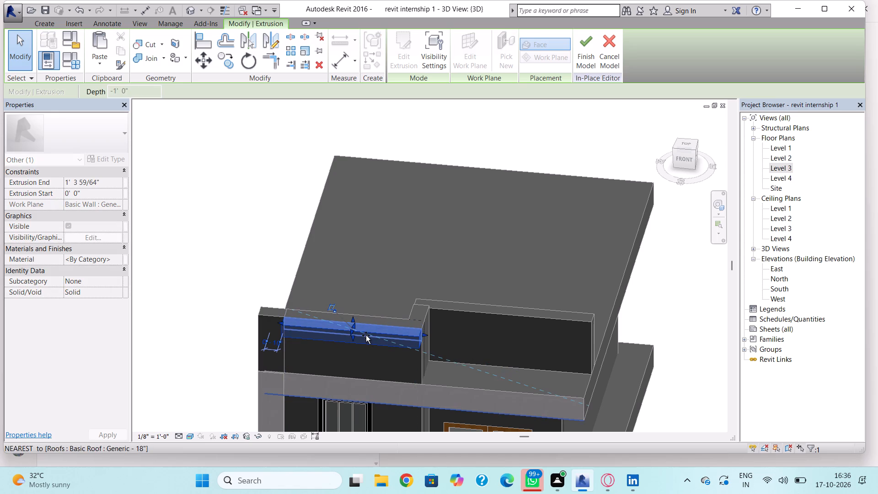
{"action": "left_click_drag", "start_coordinate": [366, 335], "coordinate": [365, 336]}
{"action": "key", "text": "Escape"}
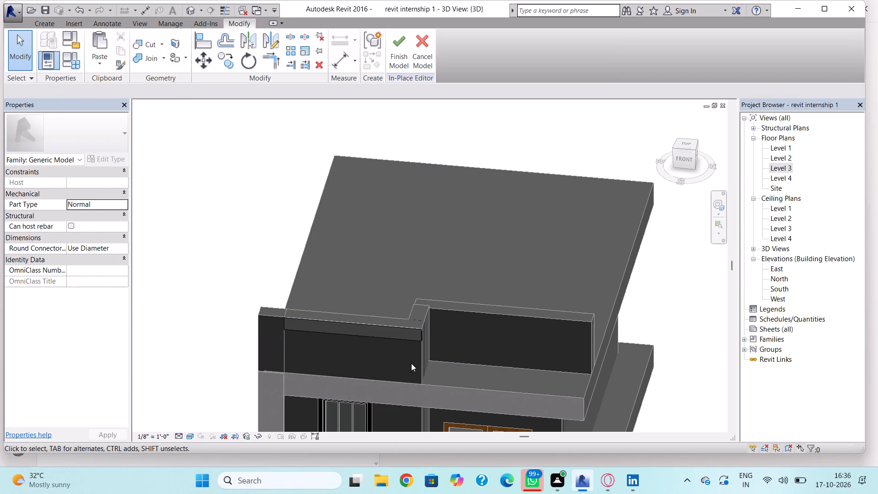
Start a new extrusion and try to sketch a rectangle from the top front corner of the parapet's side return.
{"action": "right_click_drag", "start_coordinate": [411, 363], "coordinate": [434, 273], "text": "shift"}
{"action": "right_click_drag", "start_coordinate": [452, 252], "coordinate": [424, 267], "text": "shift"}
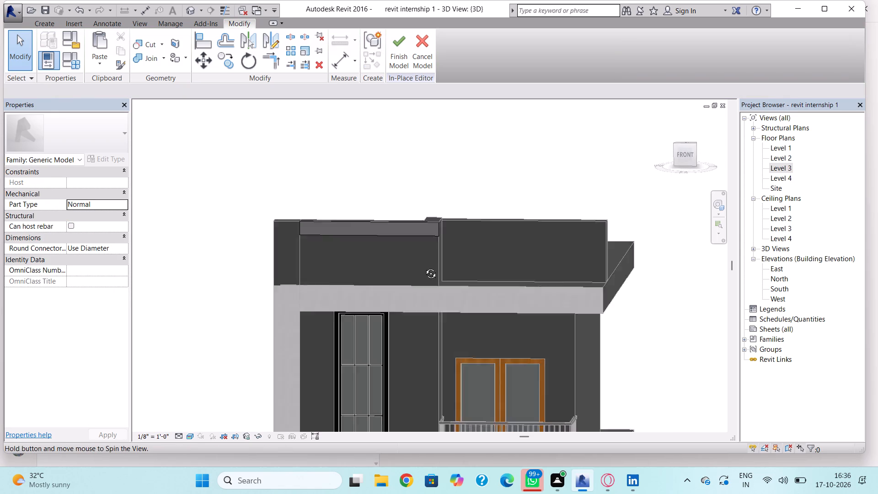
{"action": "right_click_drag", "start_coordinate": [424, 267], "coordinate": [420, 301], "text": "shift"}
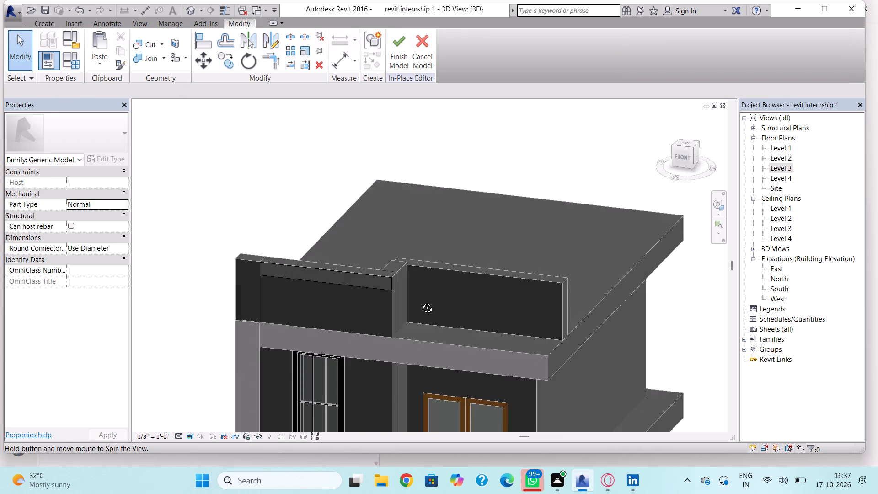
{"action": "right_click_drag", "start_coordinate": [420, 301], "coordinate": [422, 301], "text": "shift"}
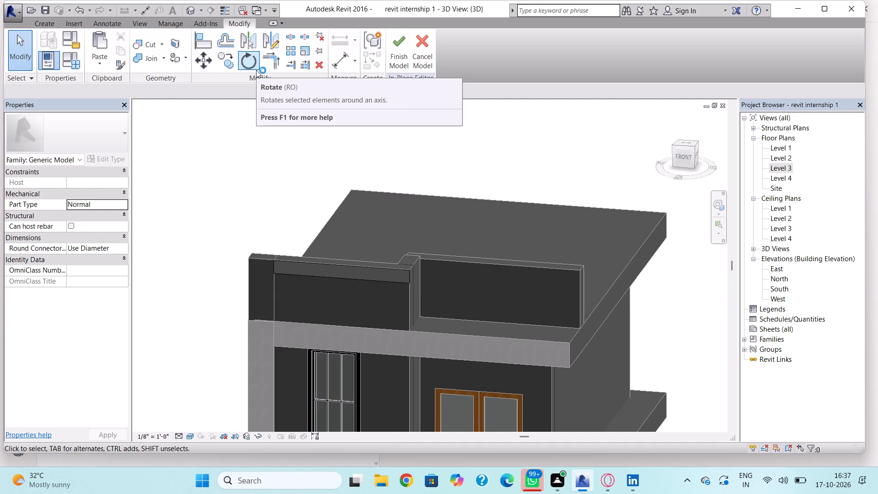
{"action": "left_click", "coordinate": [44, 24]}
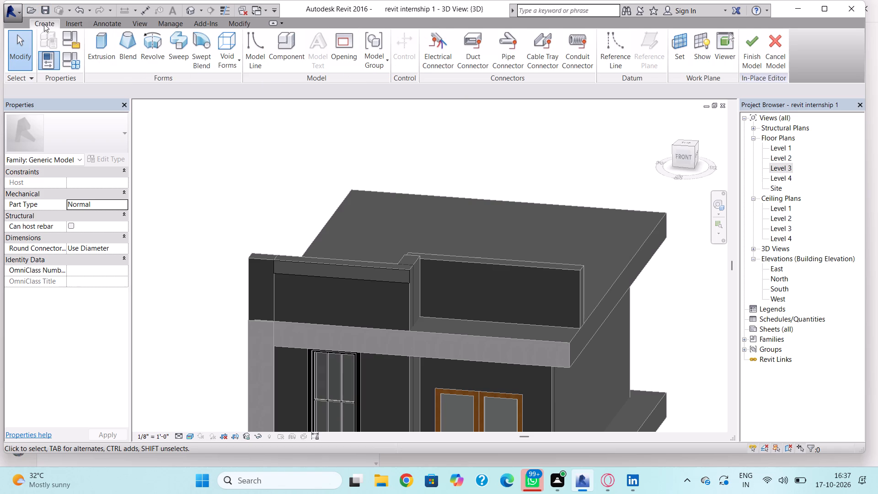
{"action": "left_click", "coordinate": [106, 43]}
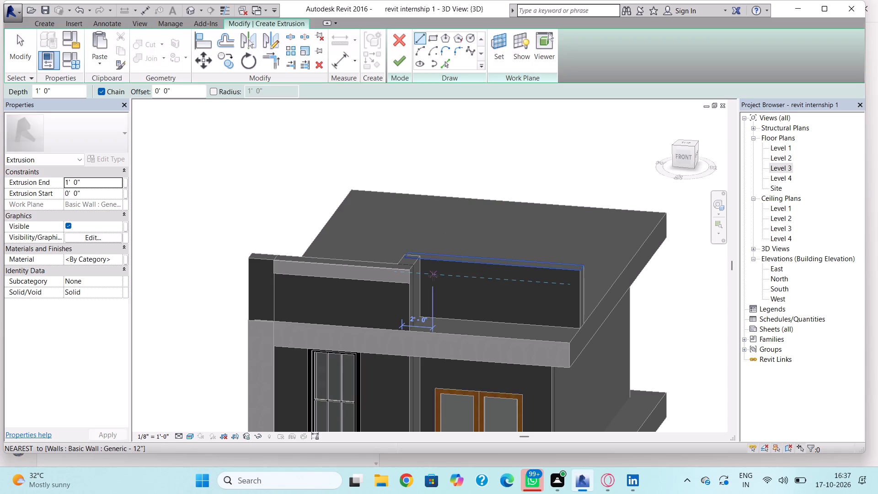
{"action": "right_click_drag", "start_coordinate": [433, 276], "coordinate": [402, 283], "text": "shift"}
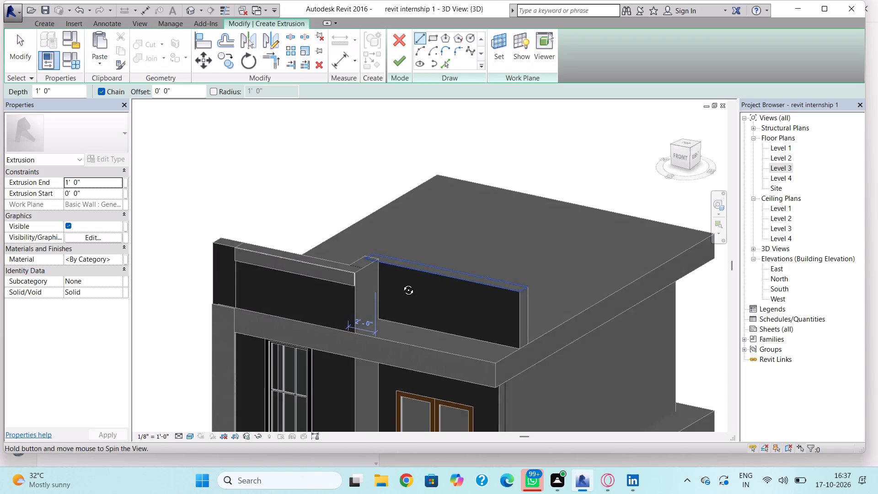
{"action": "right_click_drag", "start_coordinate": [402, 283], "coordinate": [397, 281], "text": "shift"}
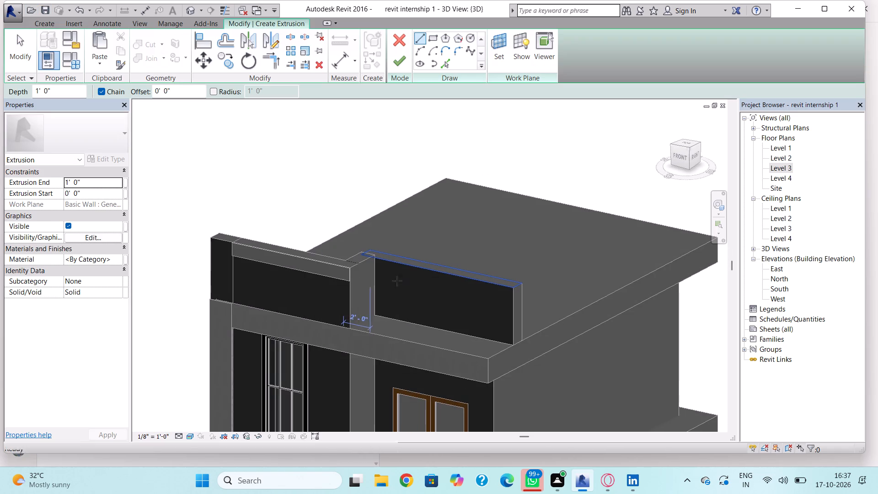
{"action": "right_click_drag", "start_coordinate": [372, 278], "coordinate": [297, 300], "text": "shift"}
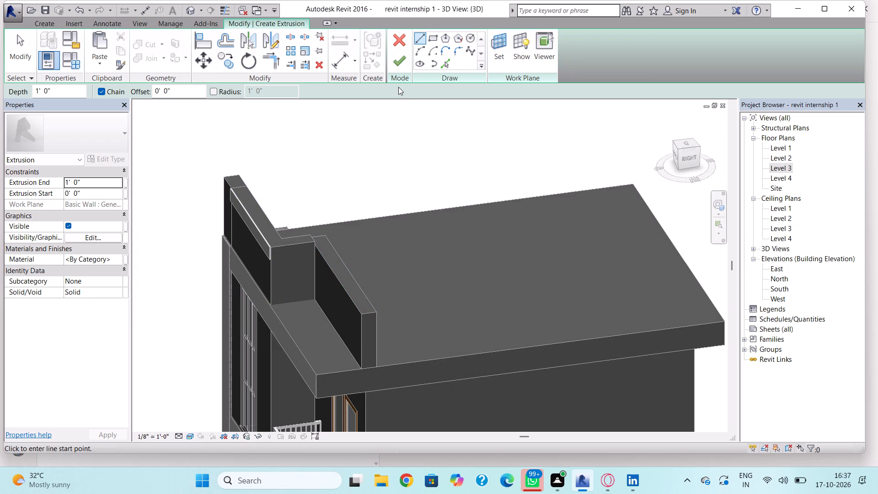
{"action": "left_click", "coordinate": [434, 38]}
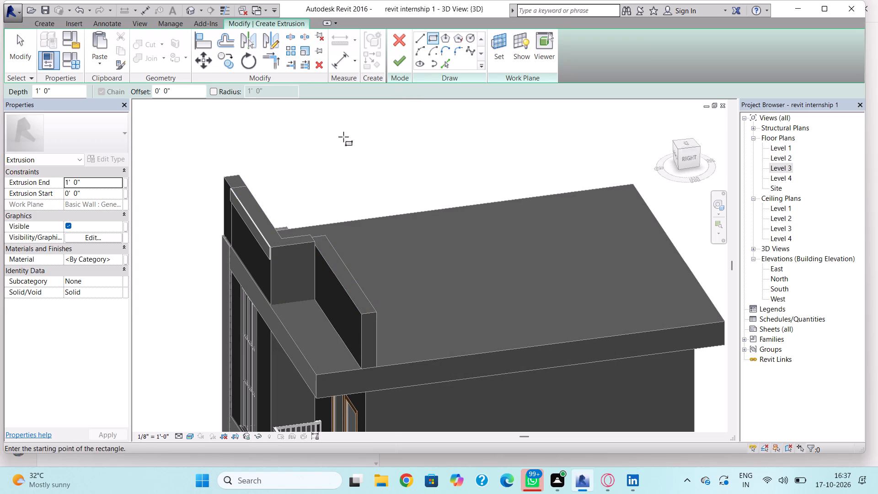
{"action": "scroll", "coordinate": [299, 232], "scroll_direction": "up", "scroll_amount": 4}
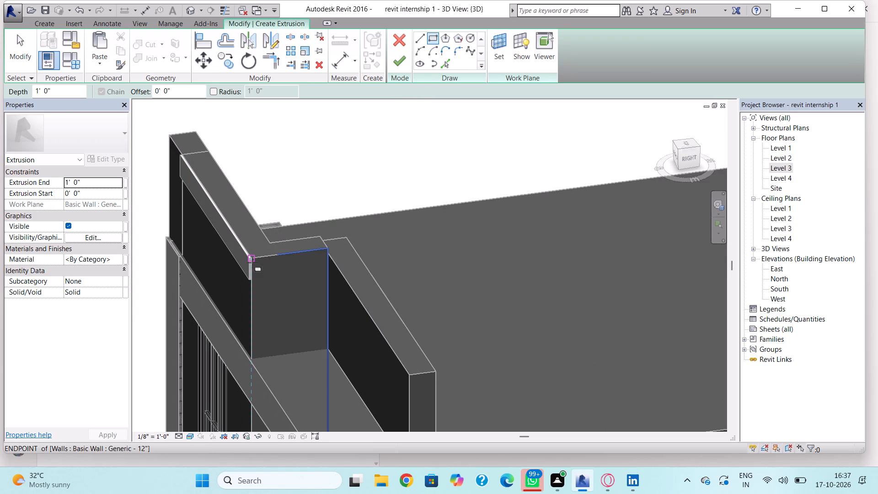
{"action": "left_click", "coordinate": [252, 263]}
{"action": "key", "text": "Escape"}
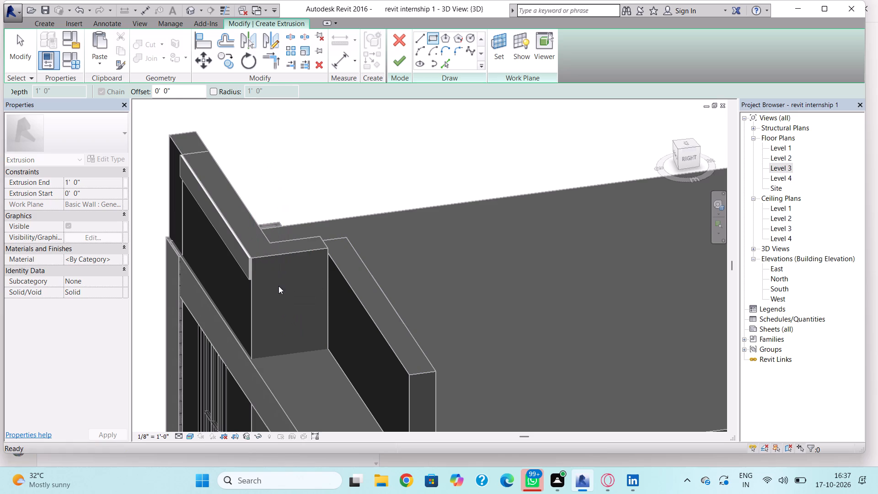
Show the work plane and reset it by picking a plane, using the side face of the parapet's return wall.
{"action": "left_click", "coordinate": [526, 30]}
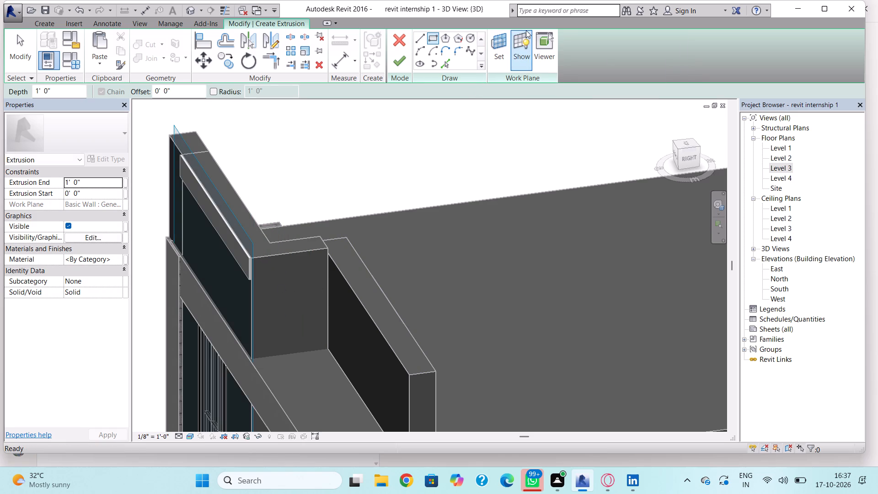
{"action": "left_click", "coordinate": [498, 48]}
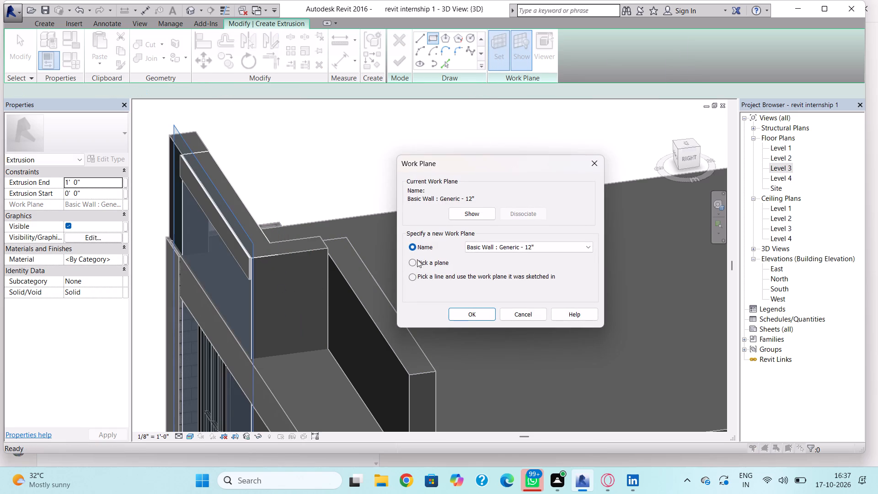
{"action": "left_click", "coordinate": [415, 262]}
{"action": "left_click", "coordinate": [457, 309]}
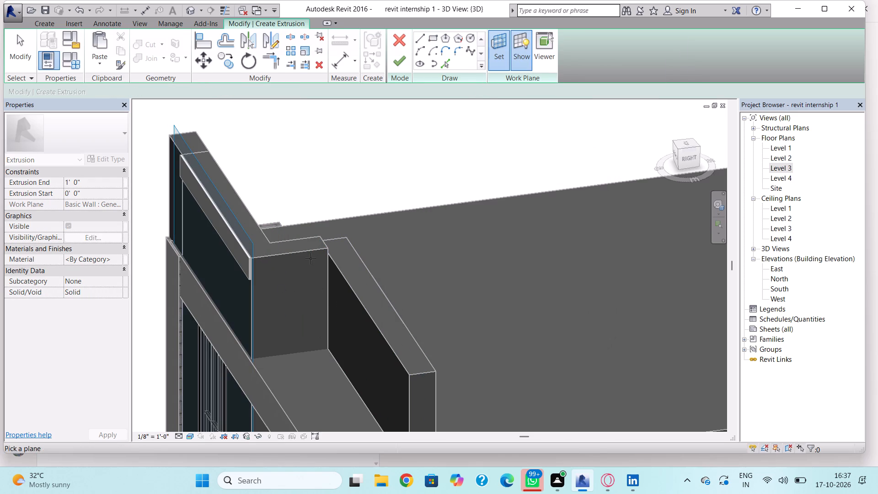
{"action": "left_click", "coordinate": [272, 258]}
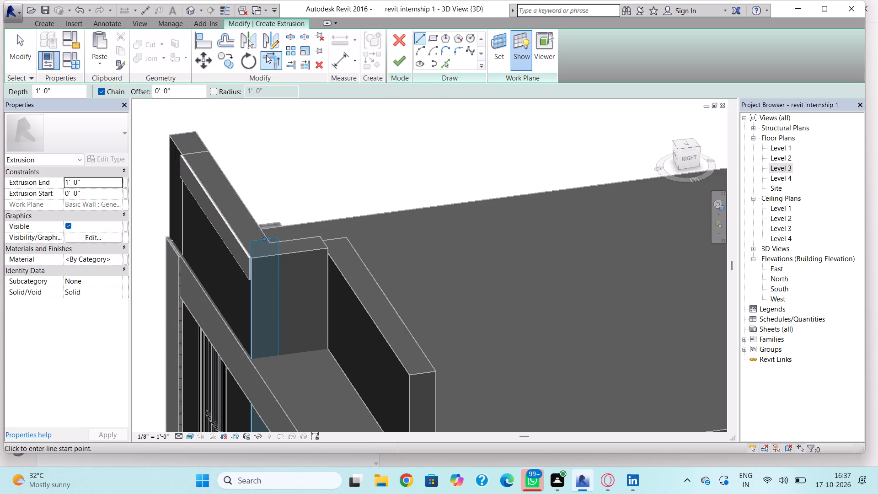
{"action": "left_click", "coordinate": [398, 67]}
{"action": "left_click", "coordinate": [783, 436]}
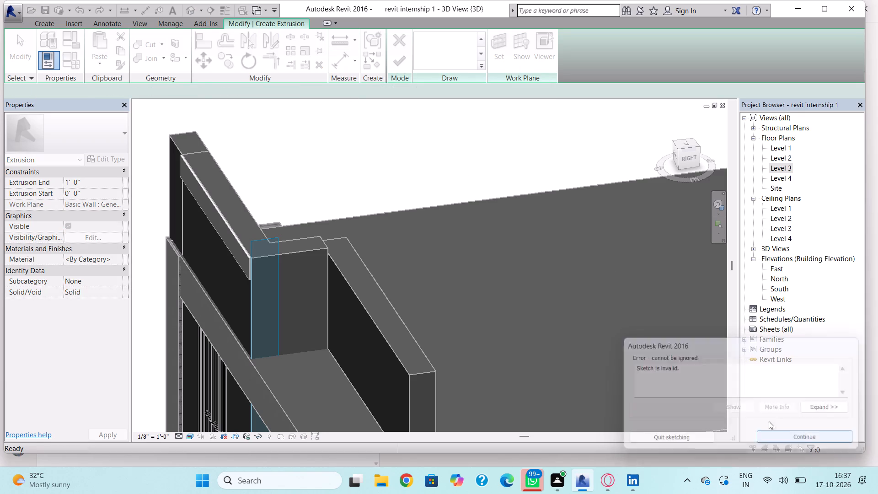
{"action": "key", "text": "Escape"}
{"action": "key", "text": "Escape"}
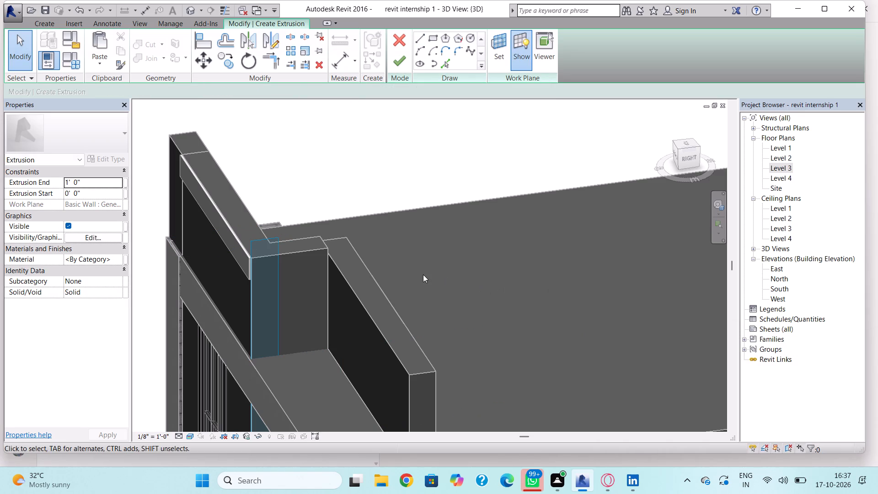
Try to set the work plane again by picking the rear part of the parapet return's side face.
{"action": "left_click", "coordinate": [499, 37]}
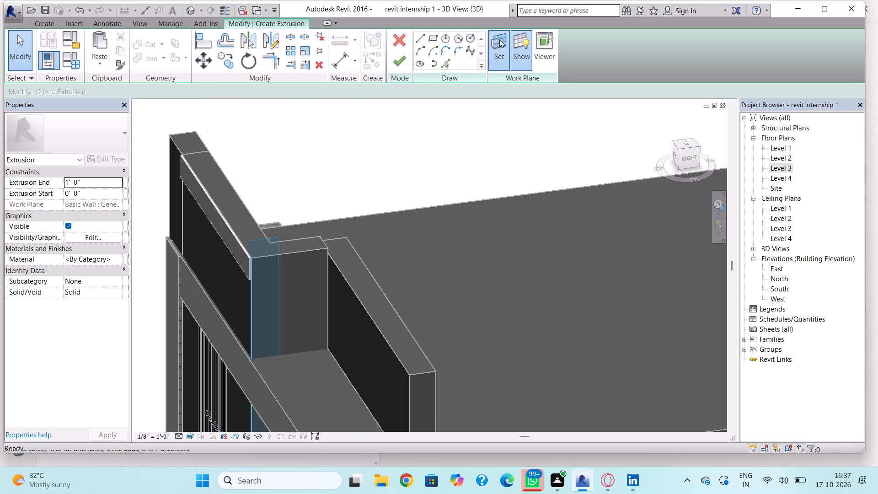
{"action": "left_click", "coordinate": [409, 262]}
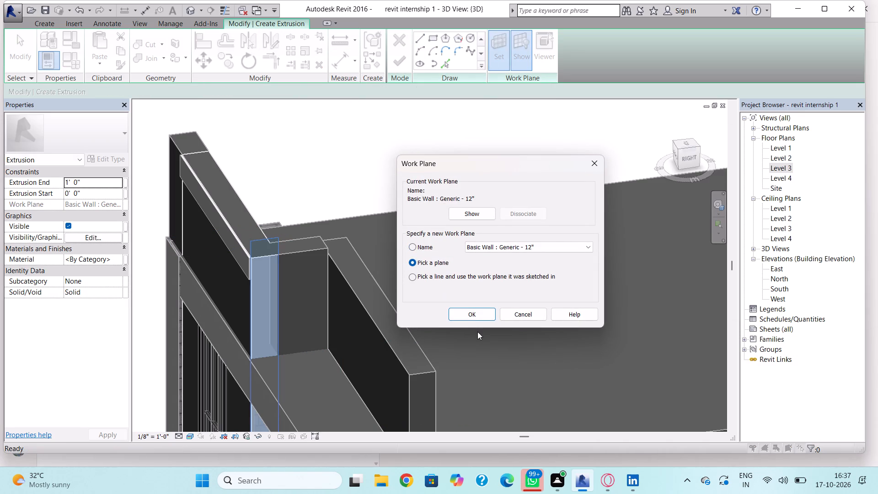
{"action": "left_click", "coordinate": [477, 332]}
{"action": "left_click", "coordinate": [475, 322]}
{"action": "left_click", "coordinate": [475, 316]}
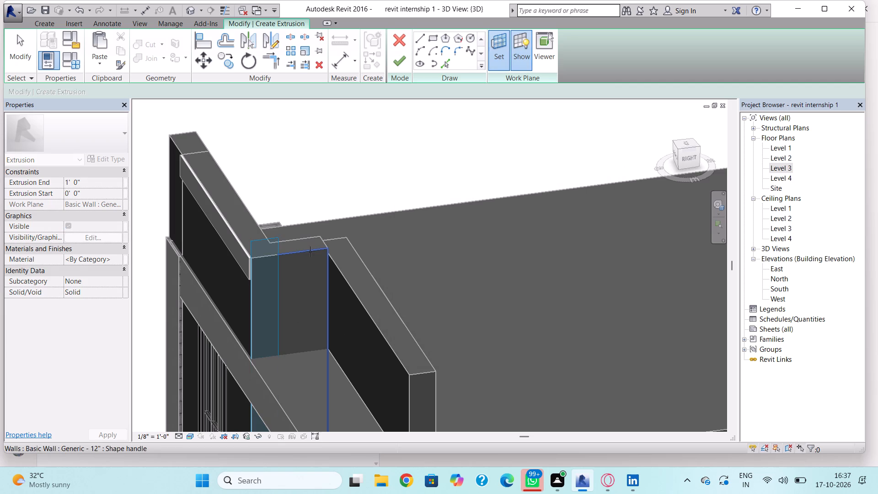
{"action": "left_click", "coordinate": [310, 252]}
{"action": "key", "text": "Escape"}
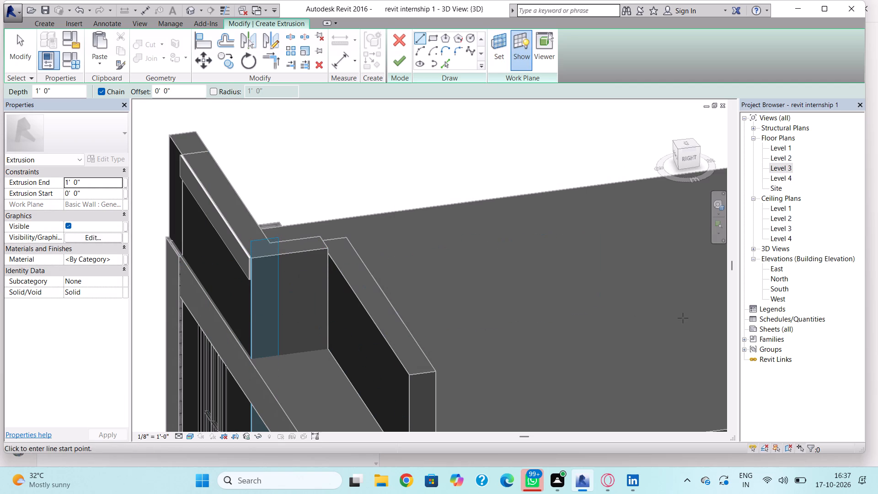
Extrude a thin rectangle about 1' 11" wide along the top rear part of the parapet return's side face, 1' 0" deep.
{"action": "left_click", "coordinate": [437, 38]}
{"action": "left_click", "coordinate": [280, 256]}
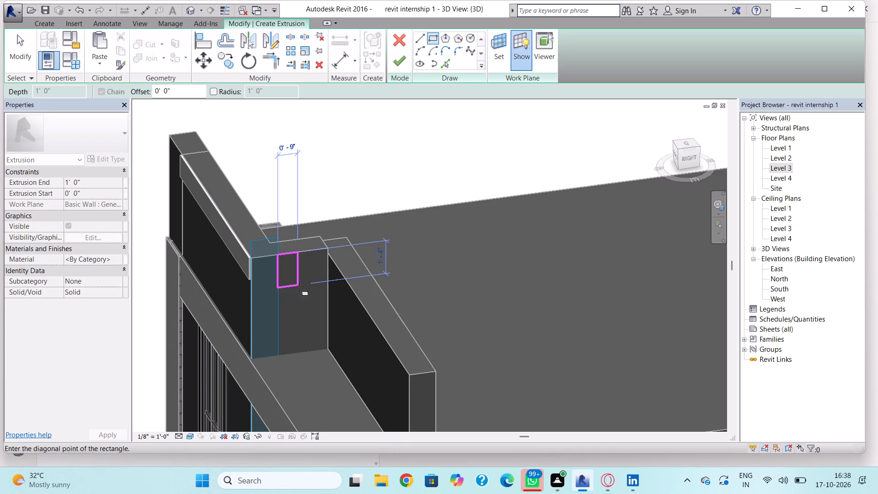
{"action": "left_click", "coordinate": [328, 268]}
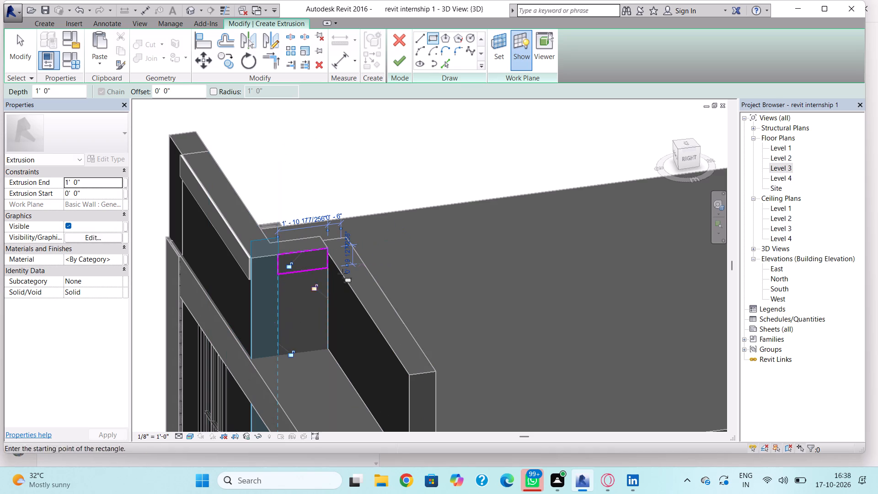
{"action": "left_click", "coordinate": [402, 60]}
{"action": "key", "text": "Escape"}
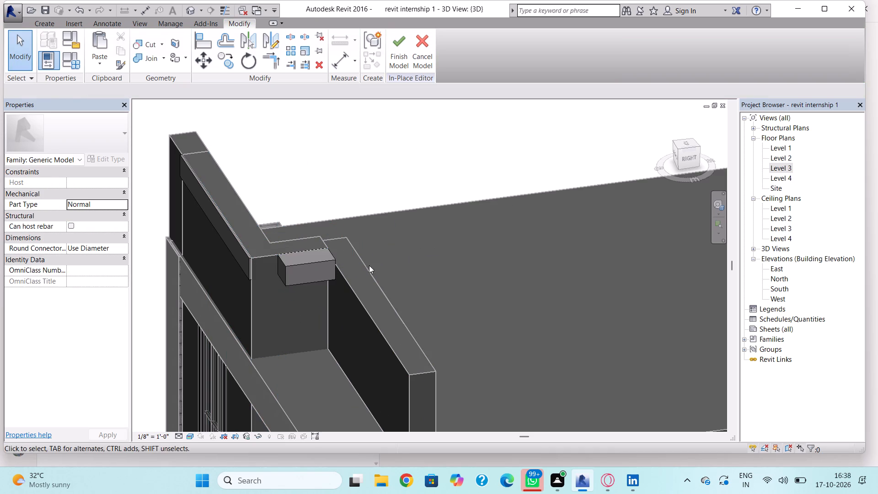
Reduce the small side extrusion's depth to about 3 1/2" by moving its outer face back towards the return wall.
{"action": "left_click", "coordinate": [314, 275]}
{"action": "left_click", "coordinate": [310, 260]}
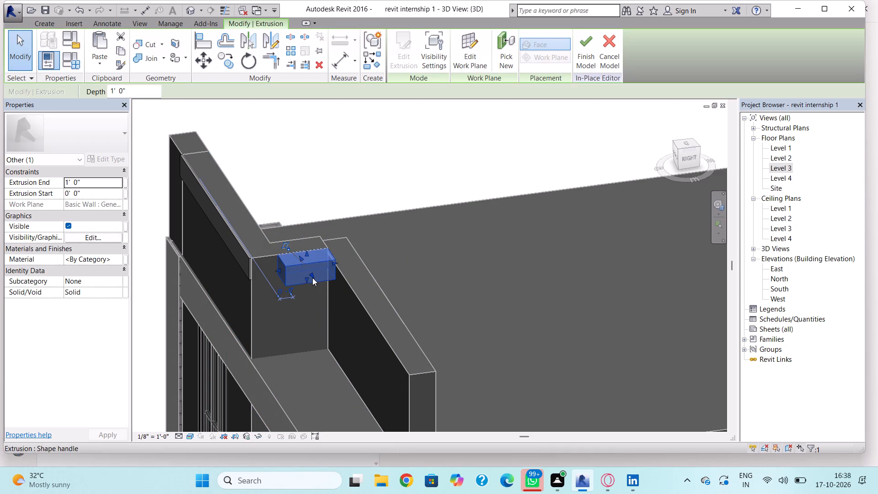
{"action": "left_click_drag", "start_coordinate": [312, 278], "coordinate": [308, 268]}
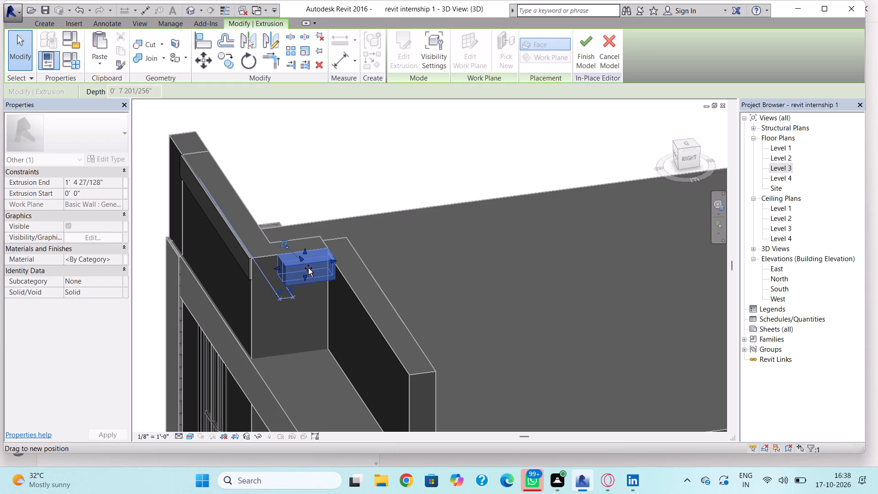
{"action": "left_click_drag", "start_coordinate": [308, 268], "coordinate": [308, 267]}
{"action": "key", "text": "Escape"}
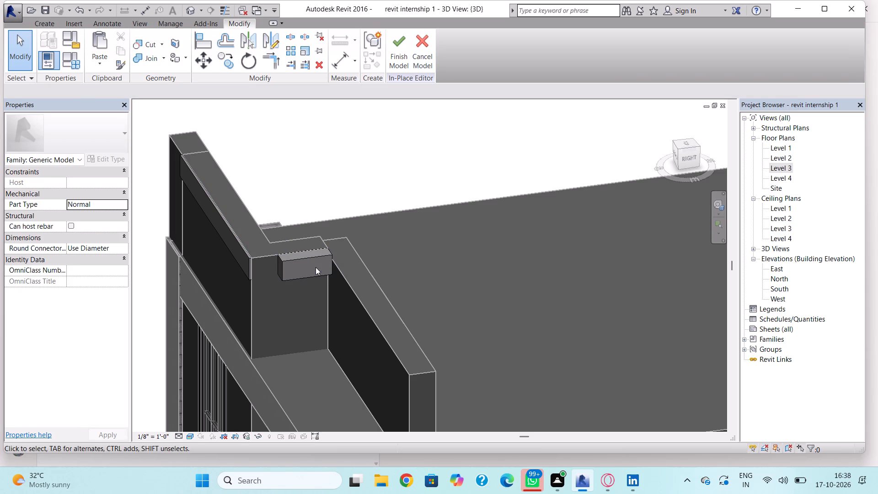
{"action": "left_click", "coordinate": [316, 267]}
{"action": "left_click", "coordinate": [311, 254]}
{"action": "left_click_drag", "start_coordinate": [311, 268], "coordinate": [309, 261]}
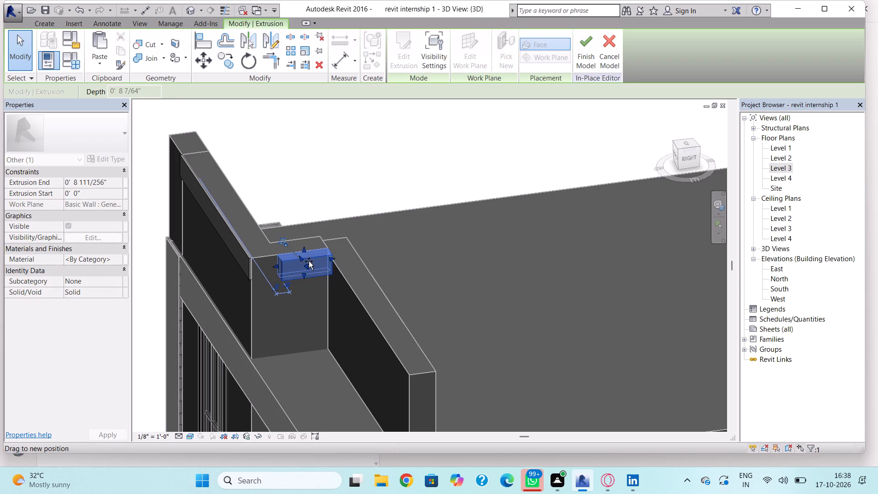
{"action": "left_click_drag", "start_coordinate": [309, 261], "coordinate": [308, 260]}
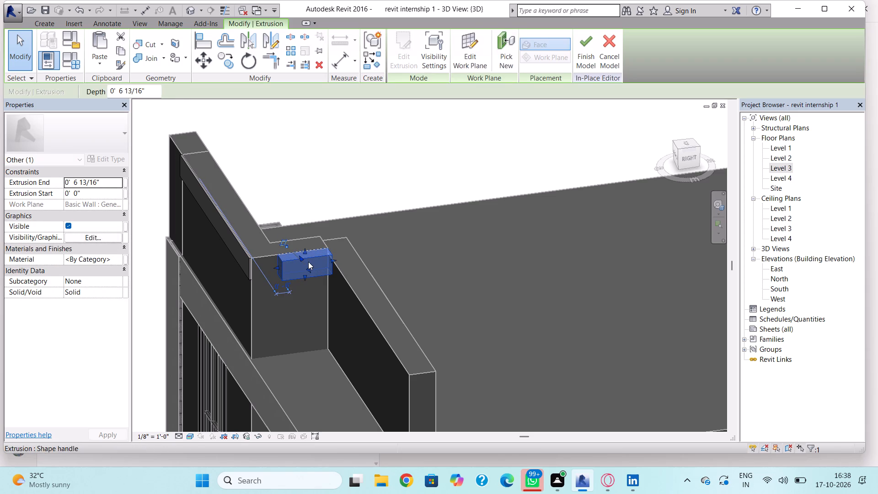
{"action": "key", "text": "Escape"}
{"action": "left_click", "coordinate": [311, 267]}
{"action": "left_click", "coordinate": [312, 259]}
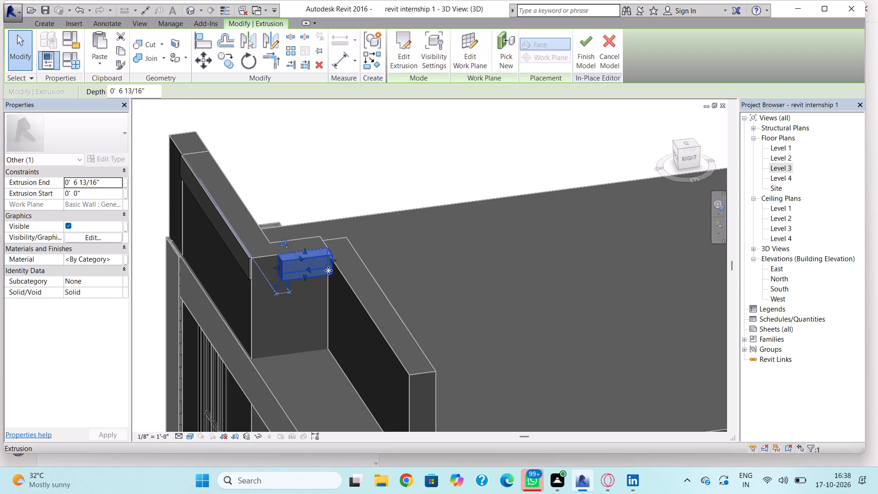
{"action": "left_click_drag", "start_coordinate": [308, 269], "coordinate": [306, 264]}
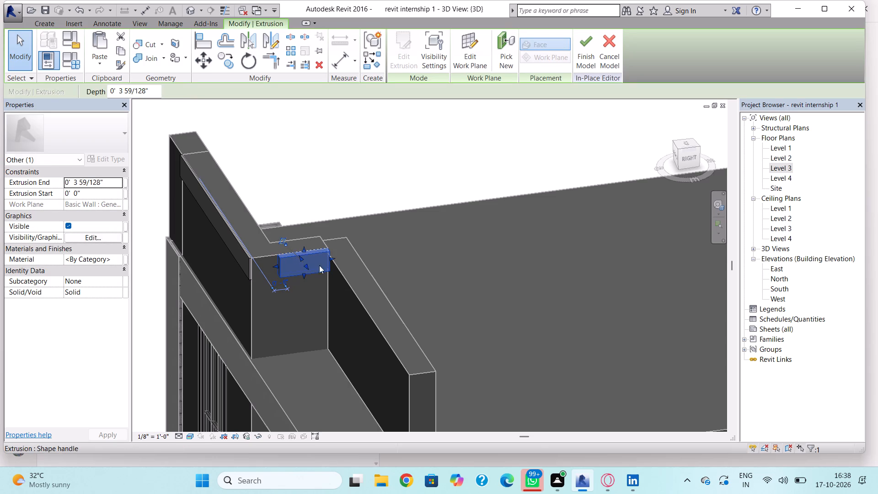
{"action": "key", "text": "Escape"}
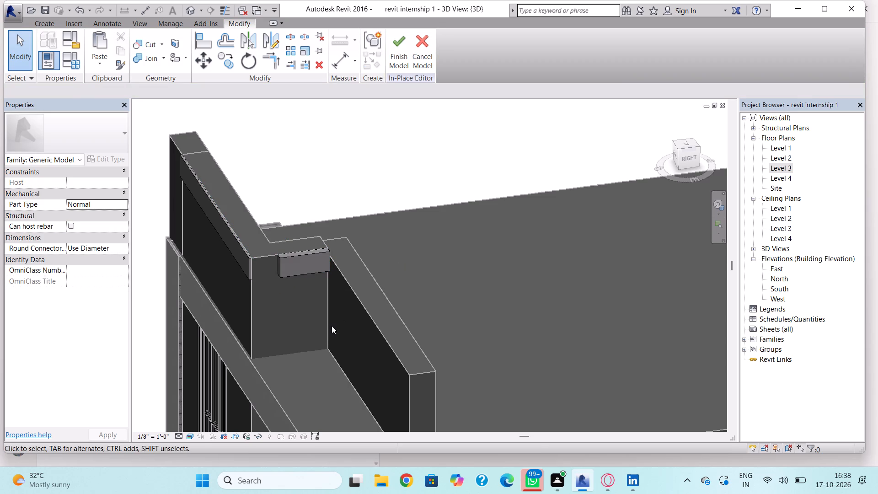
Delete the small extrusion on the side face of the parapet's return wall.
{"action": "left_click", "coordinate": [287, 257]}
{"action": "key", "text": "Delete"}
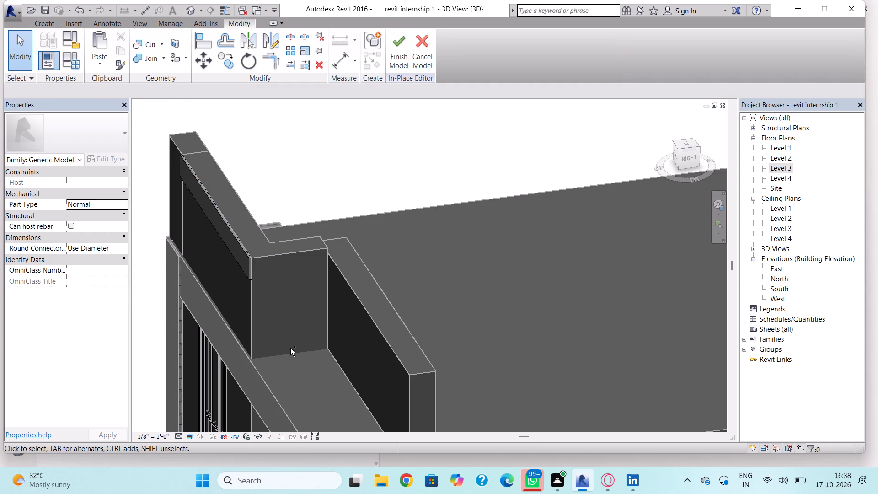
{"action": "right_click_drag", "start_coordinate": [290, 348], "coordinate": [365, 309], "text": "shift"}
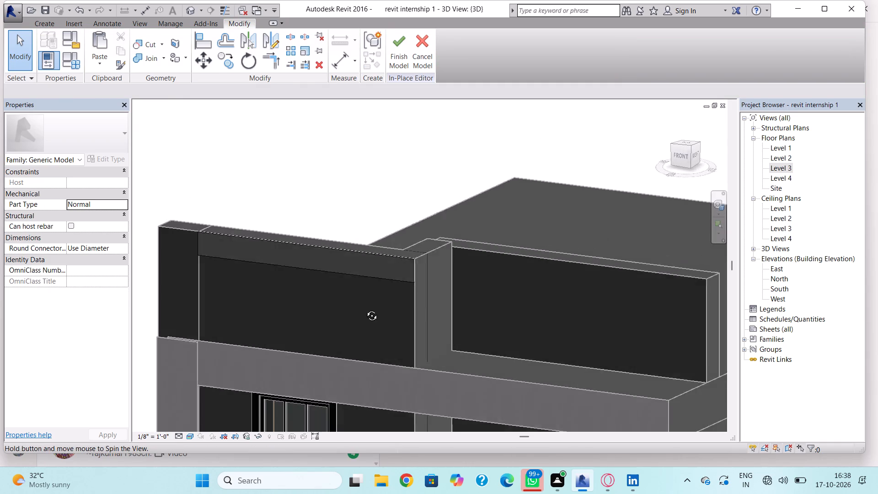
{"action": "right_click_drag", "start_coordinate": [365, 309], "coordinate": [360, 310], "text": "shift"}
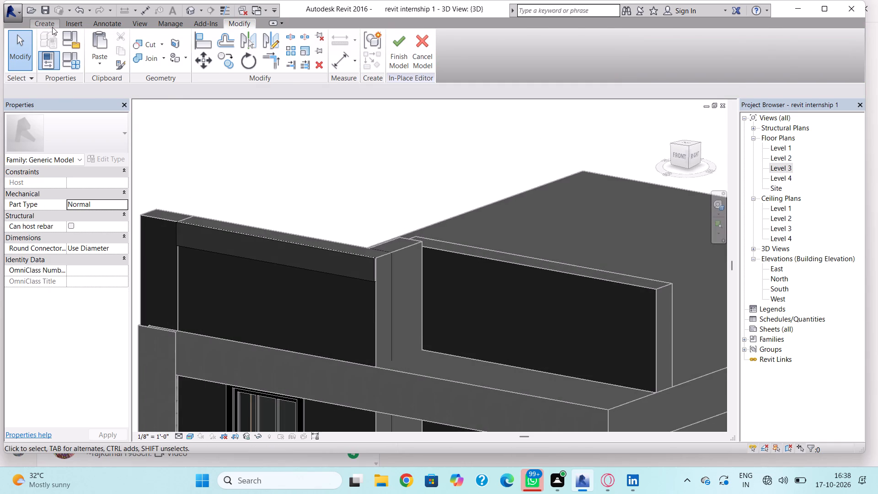
Start a new extrusion and set its work plane by picking the front face of the recessed parapet wall beside the return.
{"action": "left_click", "coordinate": [52, 27]}
{"action": "left_click", "coordinate": [104, 52]}
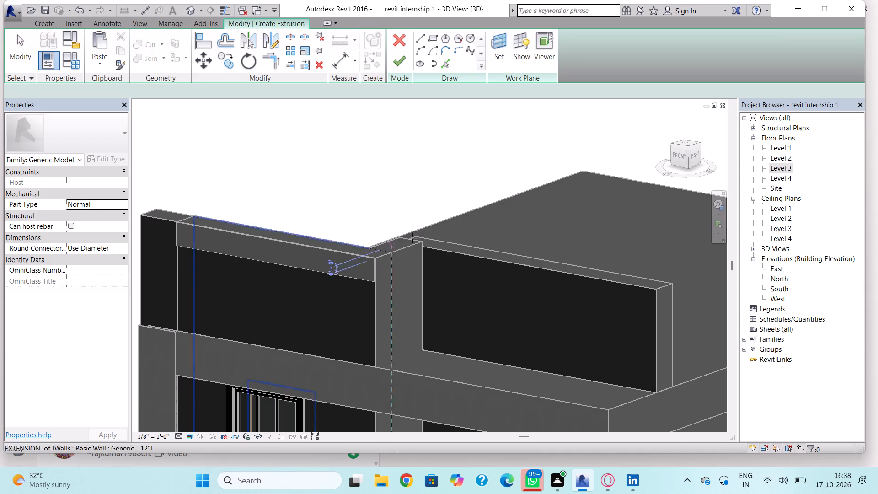
{"action": "right_click_drag", "start_coordinate": [420, 311], "coordinate": [449, 305], "text": "shift"}
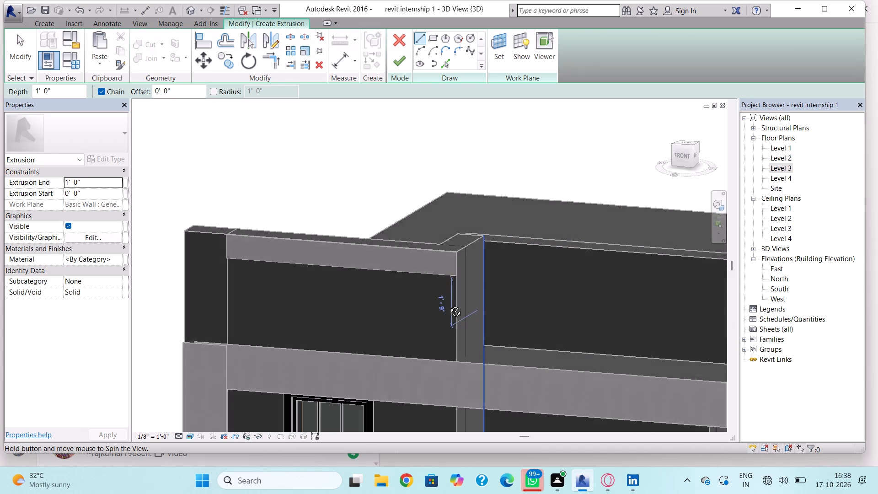
{"action": "right_click_drag", "start_coordinate": [449, 305], "coordinate": [446, 308], "text": "shift"}
{"action": "left_click", "coordinate": [504, 48]}
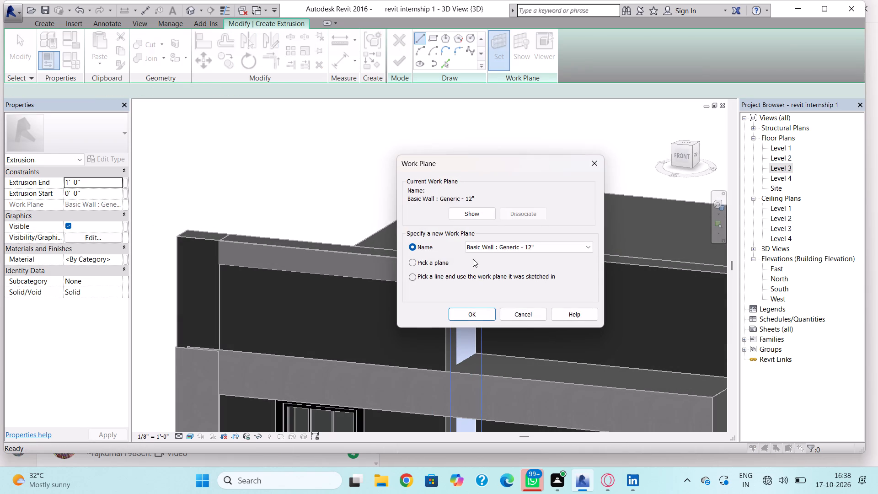
{"action": "left_click", "coordinate": [425, 259]}
{"action": "left_click", "coordinate": [474, 306]}
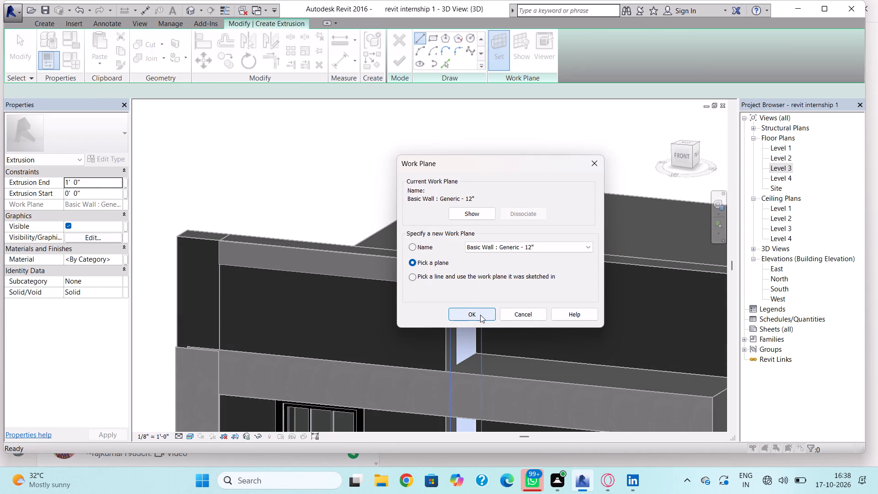
{"action": "left_click", "coordinate": [479, 311]}
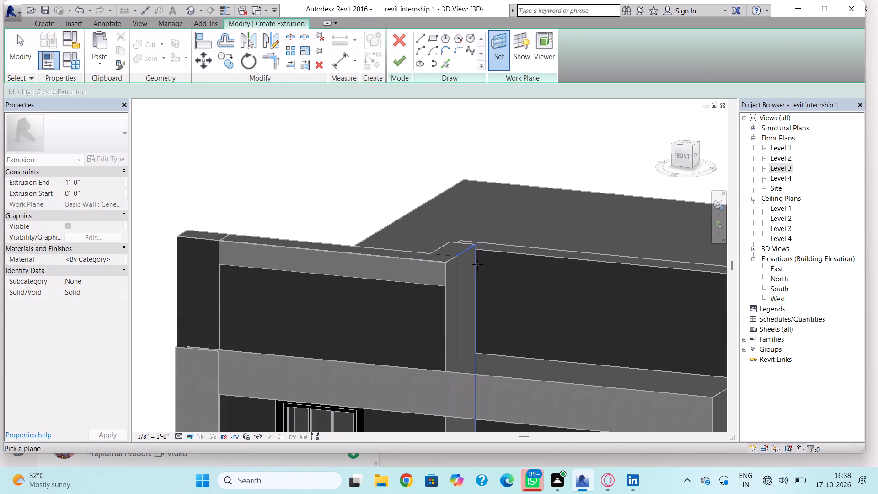
{"action": "left_click", "coordinate": [496, 252]}
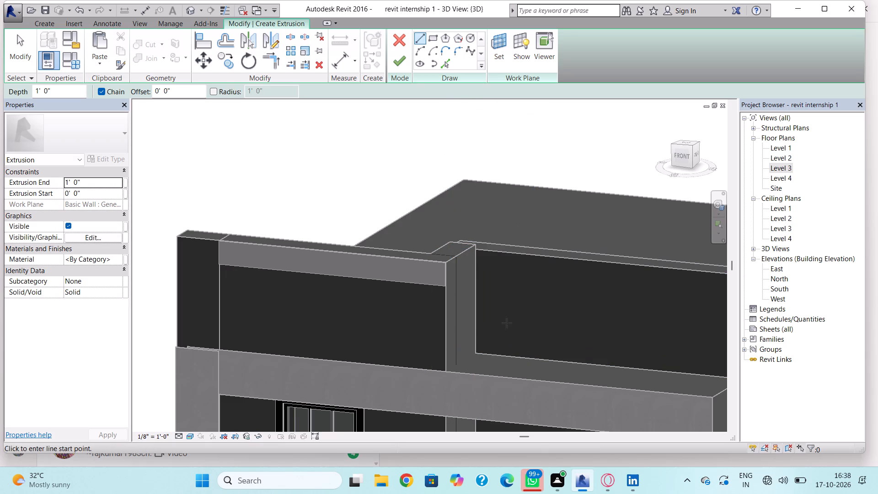
Set the extrusion's work plane again by picking the upper front face of the recessed parapet wall.
{"action": "right_click_drag", "start_coordinate": [507, 323], "coordinate": [549, 316], "text": "shift"}
{"action": "middle_click_drag", "start_coordinate": [551, 316], "coordinate": [316, 353]}
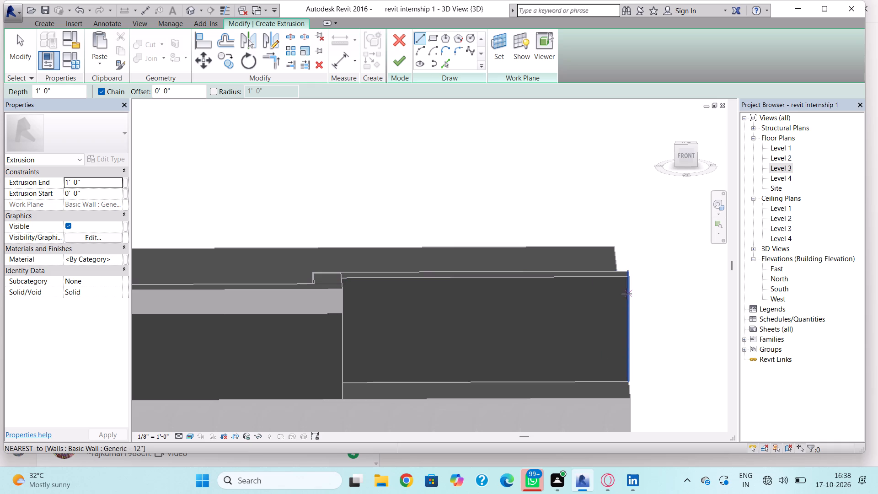
{"action": "key", "text": "Escape"}
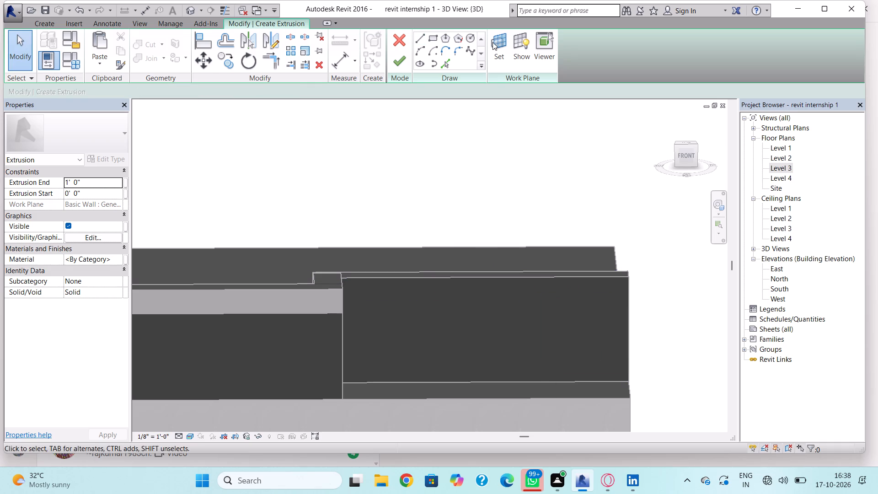
{"action": "left_click", "coordinate": [493, 41]}
{"action": "left_click", "coordinate": [412, 261]}
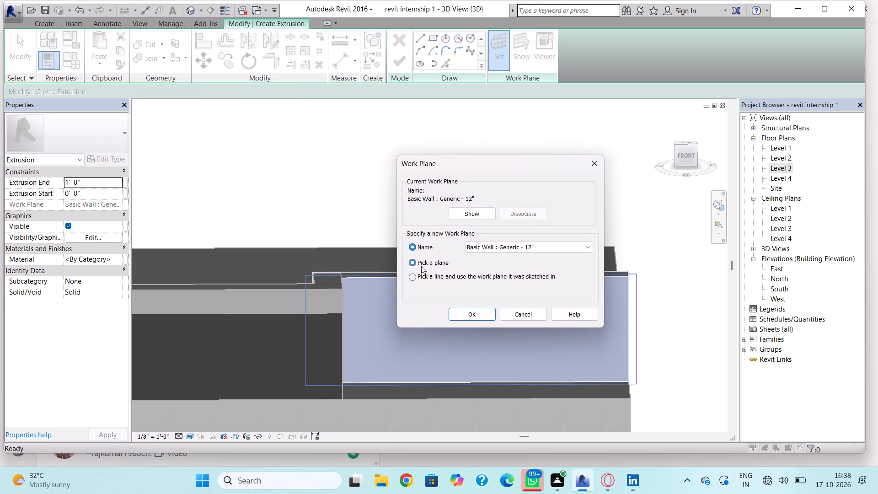
{"action": "left_click", "coordinate": [484, 317]}
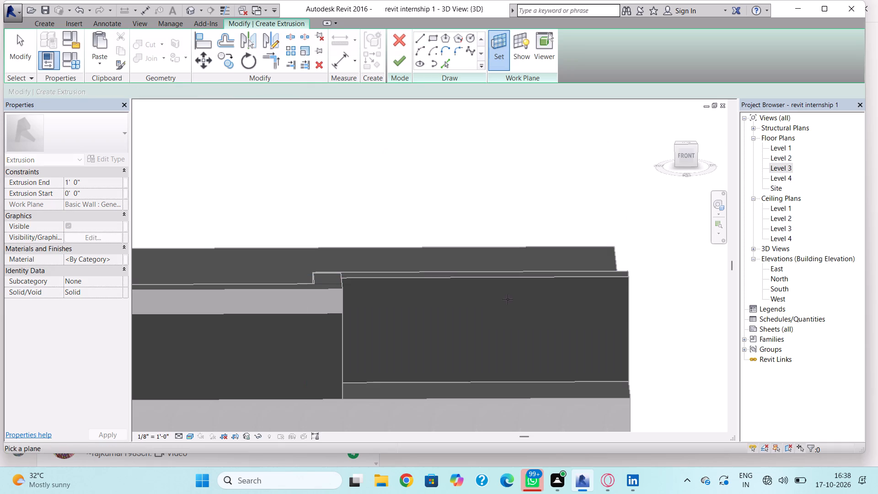
{"action": "left_click", "coordinate": [505, 281]}
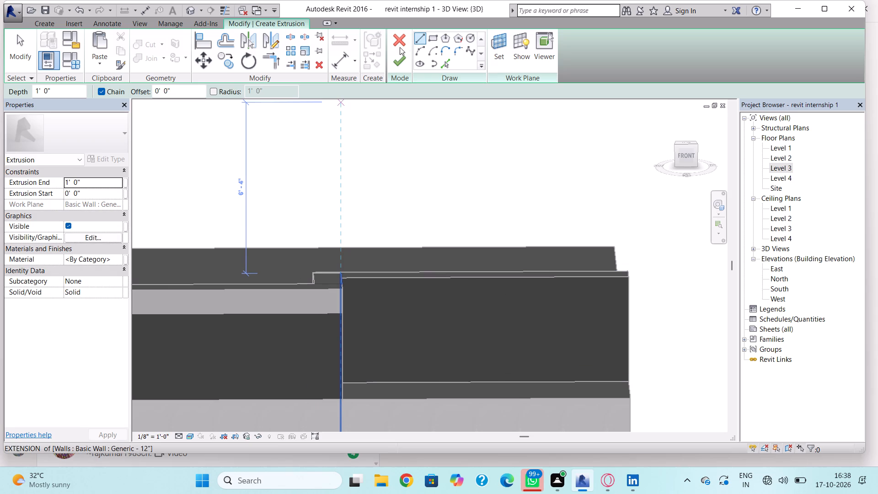
Extrude a thin rectangle along the full top of the recessed parapet wall's front face, 1' 0" deep.
{"action": "left_click", "coordinate": [430, 41]}
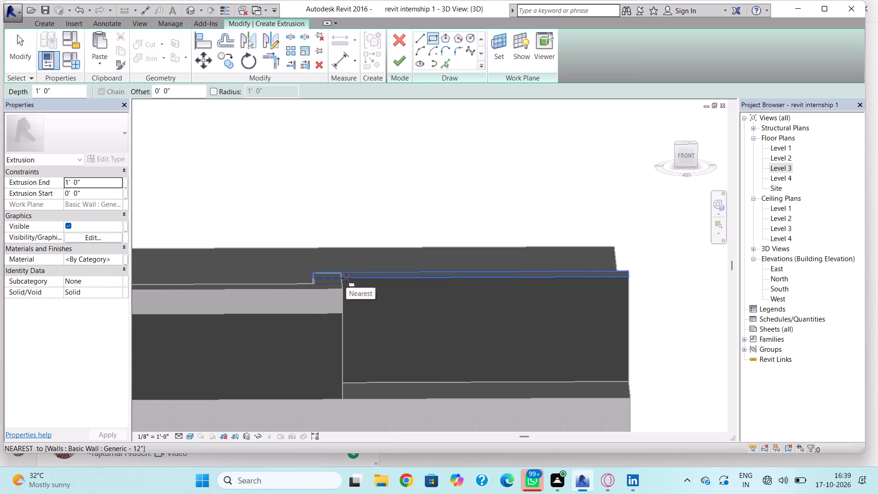
{"action": "right_click_drag", "start_coordinate": [347, 283], "coordinate": [339, 292], "text": "shift"}
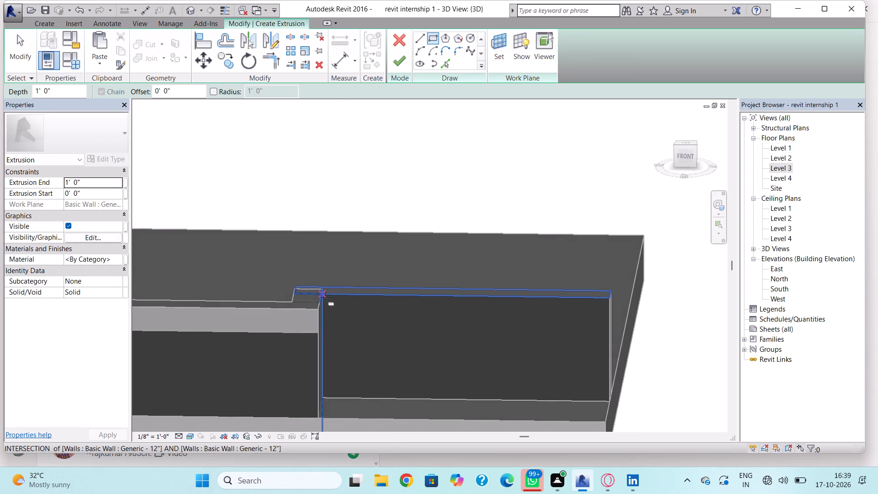
{"action": "left_click", "coordinate": [324, 294]}
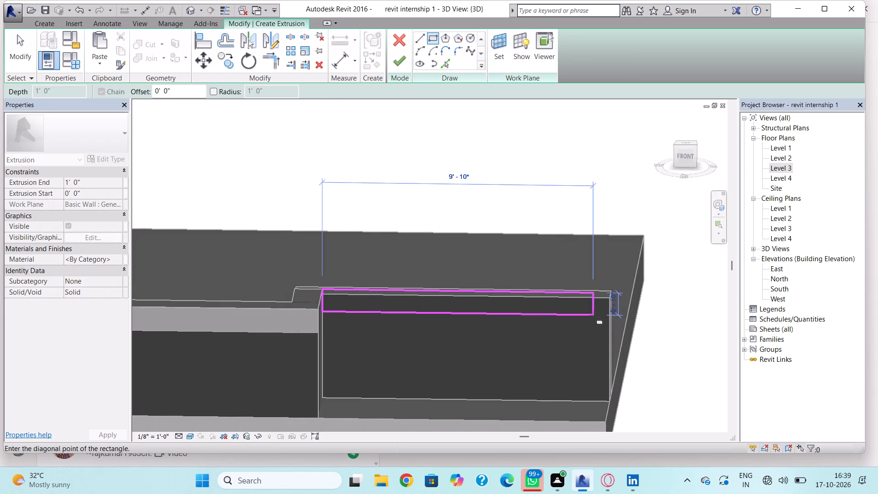
{"action": "left_click", "coordinate": [610, 315]}
{"action": "key", "text": "Escape"}
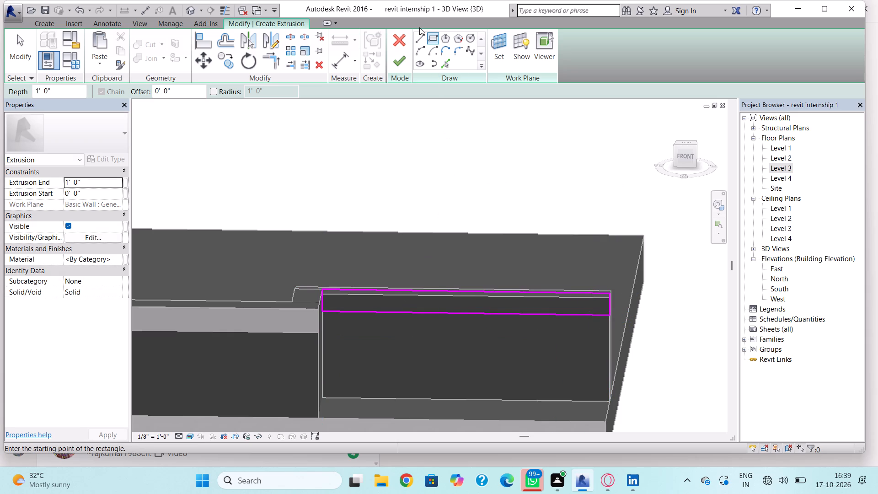
{"action": "left_click", "coordinate": [405, 63]}
{"action": "key", "text": "Escape"}
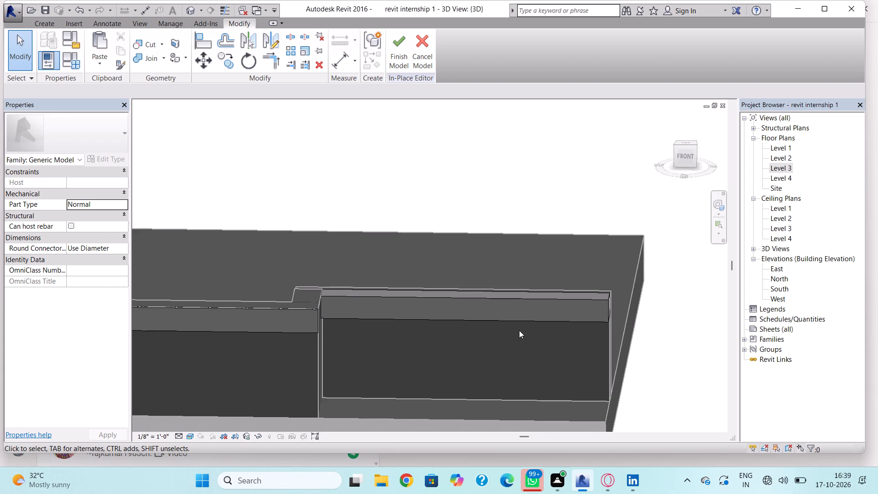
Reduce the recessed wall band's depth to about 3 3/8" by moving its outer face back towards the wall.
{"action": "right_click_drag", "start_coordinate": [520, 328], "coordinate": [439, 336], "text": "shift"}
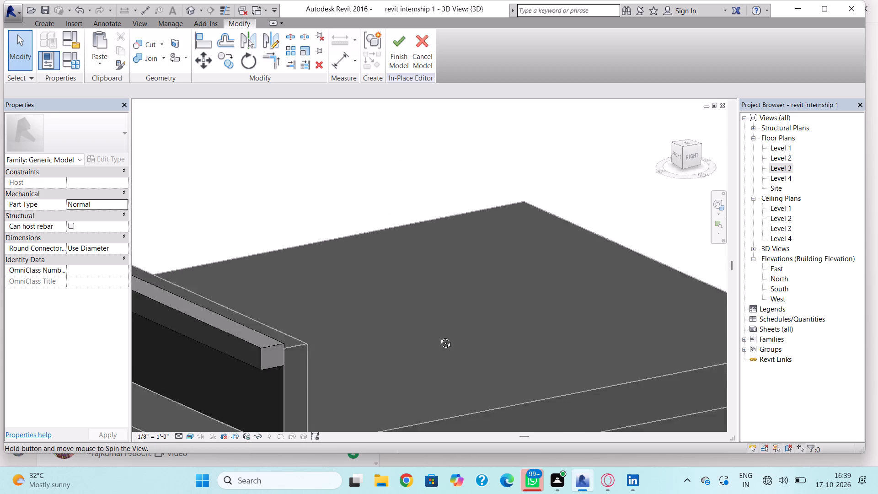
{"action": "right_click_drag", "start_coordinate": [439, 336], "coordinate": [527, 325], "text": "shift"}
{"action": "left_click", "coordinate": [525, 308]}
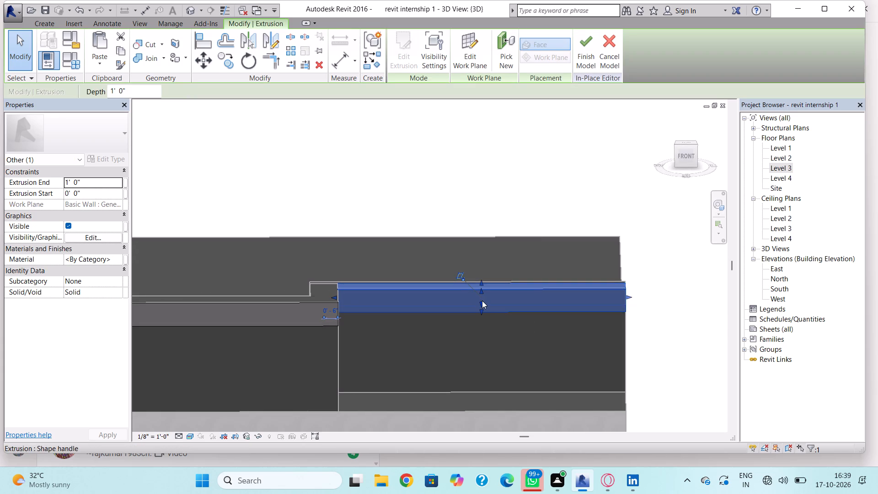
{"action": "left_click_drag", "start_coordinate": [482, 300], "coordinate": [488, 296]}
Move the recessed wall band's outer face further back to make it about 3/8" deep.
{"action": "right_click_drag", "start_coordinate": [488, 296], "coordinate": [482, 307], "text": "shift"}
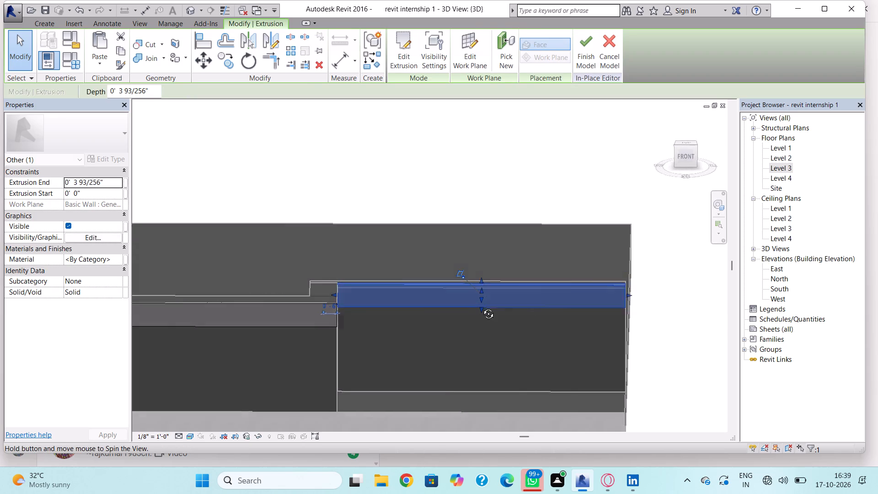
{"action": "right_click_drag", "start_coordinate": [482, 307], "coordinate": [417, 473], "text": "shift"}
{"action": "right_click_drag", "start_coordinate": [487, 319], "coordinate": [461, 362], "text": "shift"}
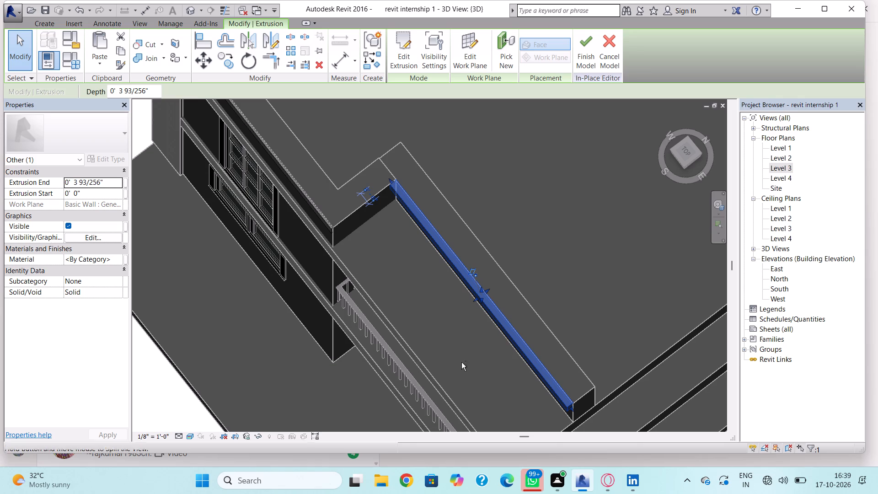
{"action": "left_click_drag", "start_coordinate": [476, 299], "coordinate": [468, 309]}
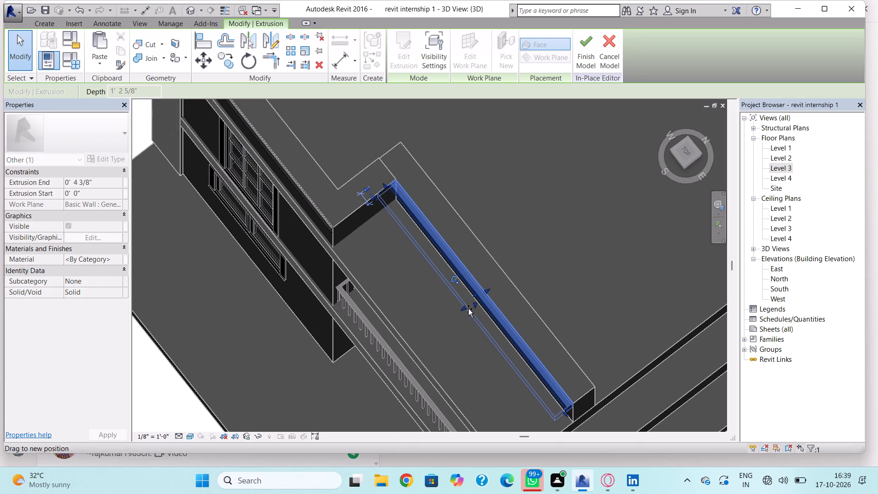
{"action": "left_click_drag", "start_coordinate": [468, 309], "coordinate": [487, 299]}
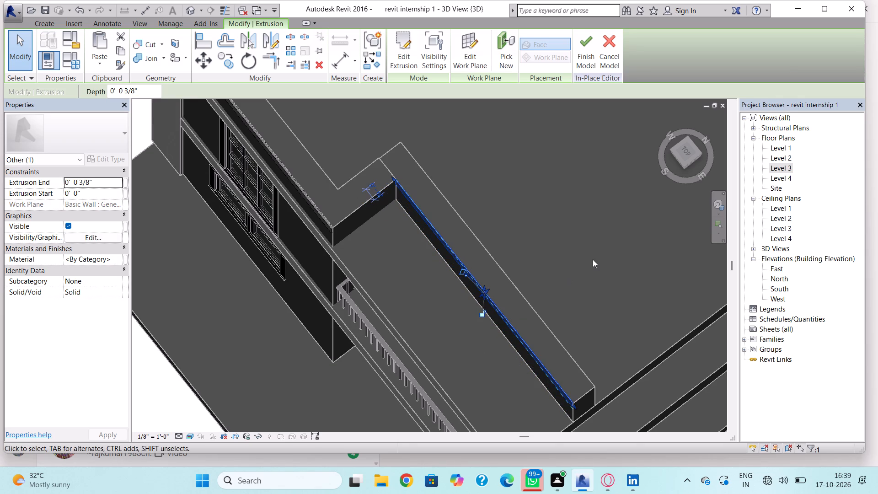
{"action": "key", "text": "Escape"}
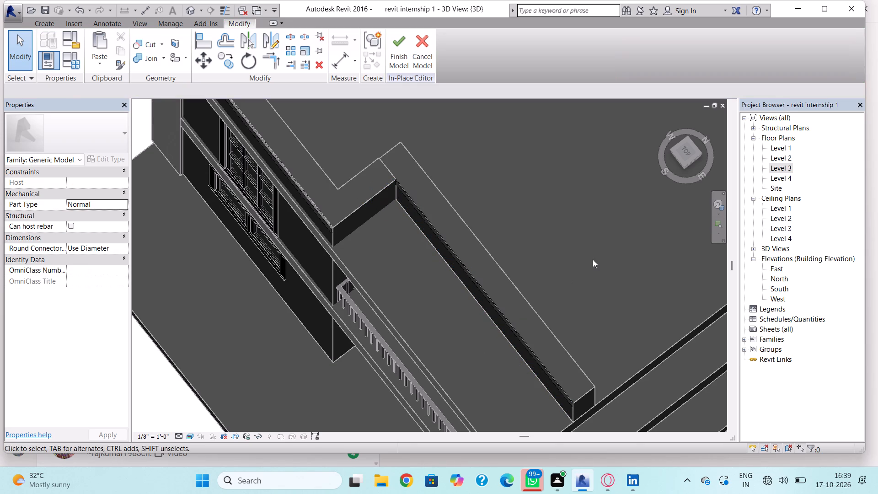
Pull the recessed wall band's outer face forward again to thicken the band slightly.
{"action": "left_click", "coordinate": [499, 311]}
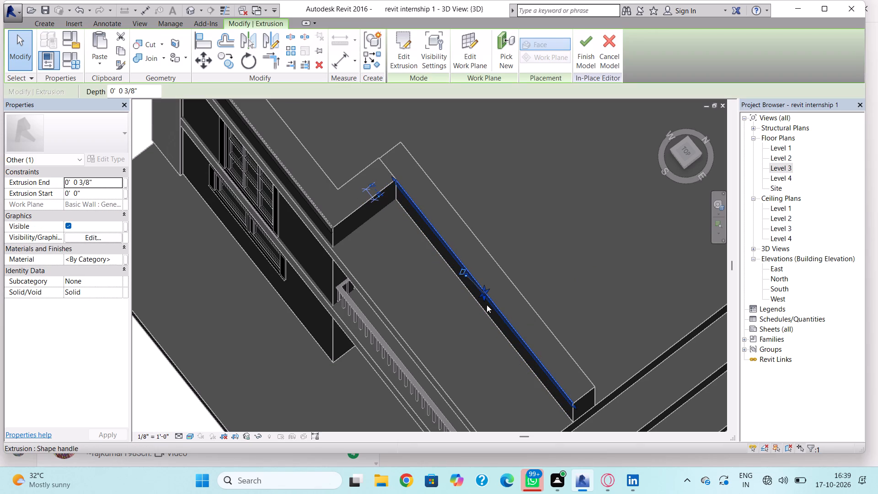
{"action": "left_click_drag", "start_coordinate": [480, 295], "coordinate": [477, 301]}
{"action": "key", "text": "Escape"}
{"action": "right_click_drag", "start_coordinate": [490, 331], "coordinate": [564, 173], "text": "shift"}
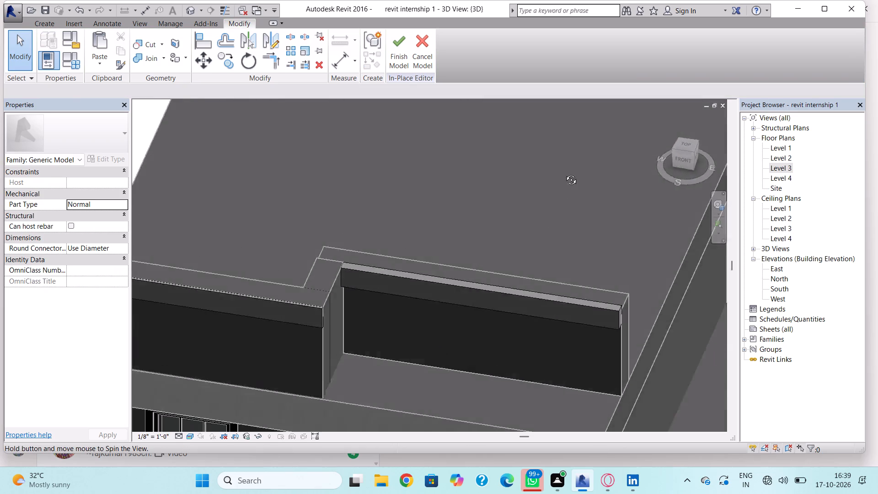
{"action": "right_click_drag", "start_coordinate": [564, 173], "coordinate": [596, 114], "text": "shift"}
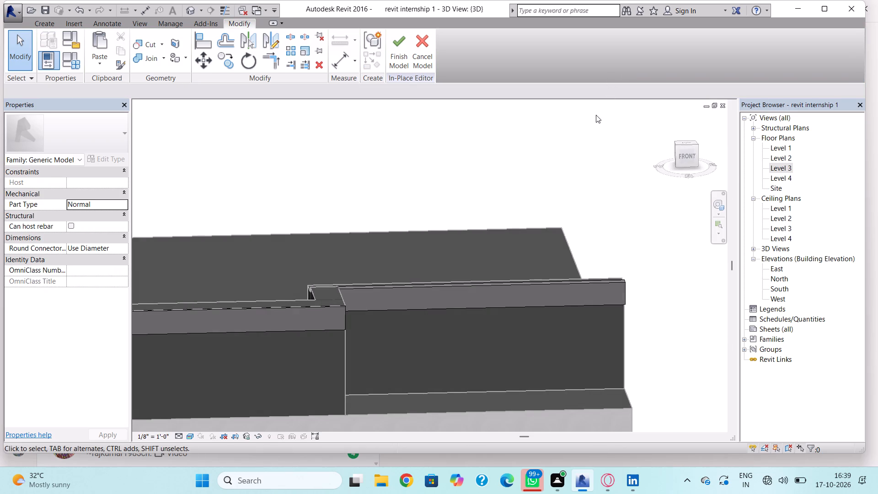
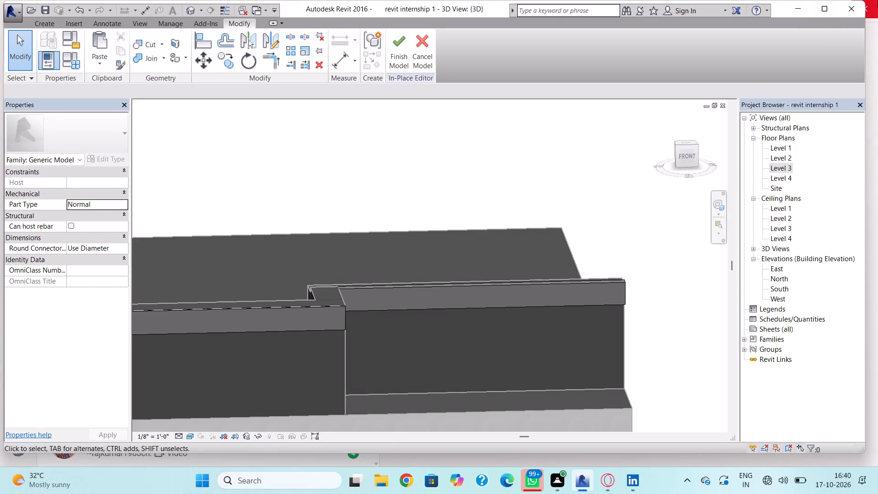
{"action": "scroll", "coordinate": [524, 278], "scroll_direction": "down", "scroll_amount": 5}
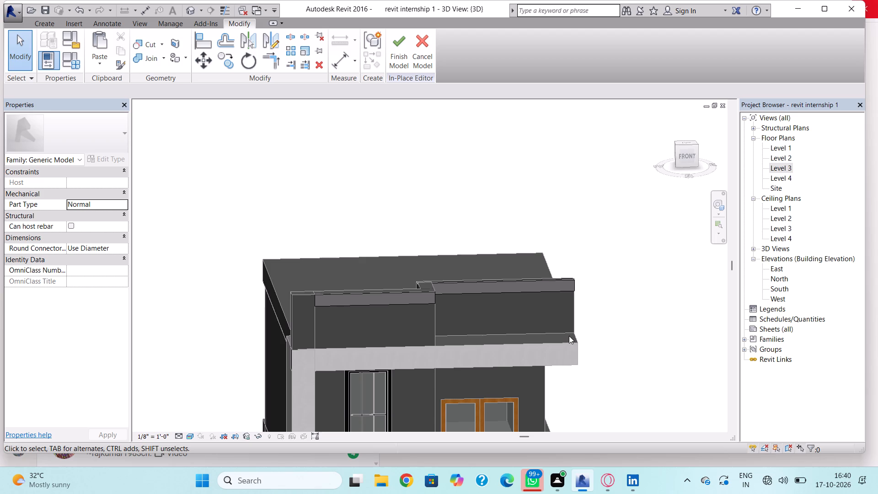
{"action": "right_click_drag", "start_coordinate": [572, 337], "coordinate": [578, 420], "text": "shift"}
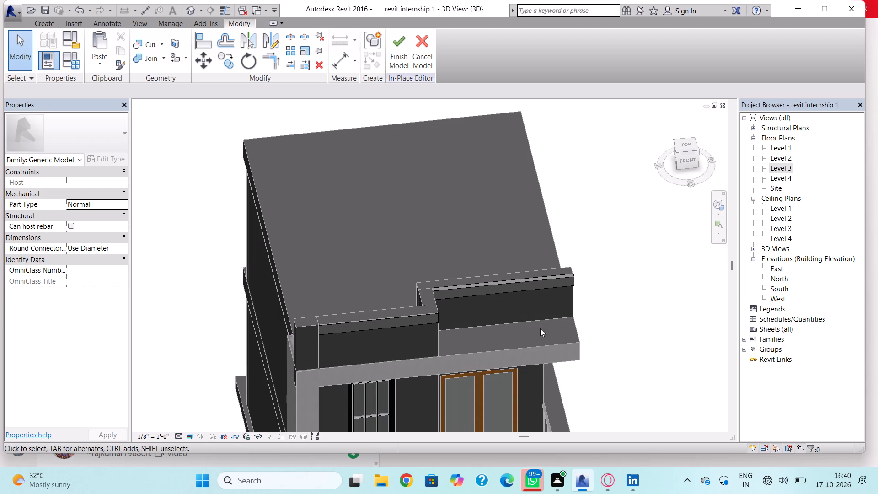
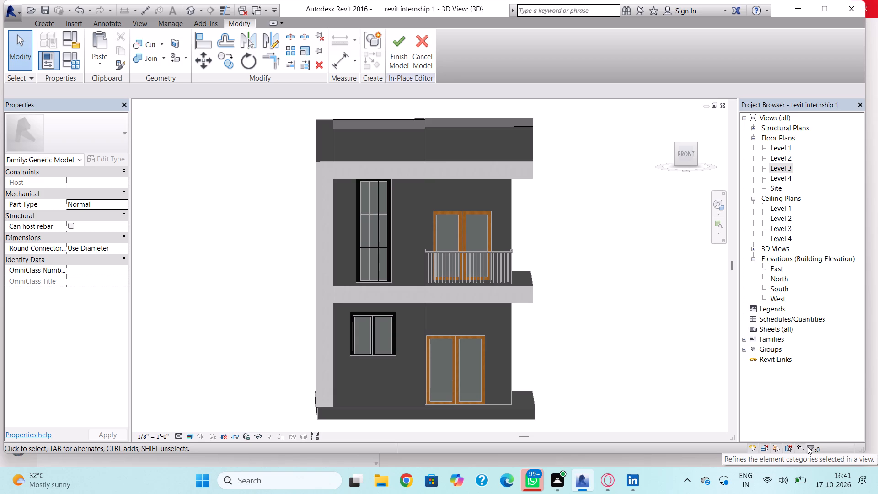
Create an extrusion on the corner parapet wall's front face from a rectangle along its top edge, matching the adjacent band's height.
{"action": "scroll", "coordinate": [807, 445], "scroll_direction": "up", "scroll_amount": 1}
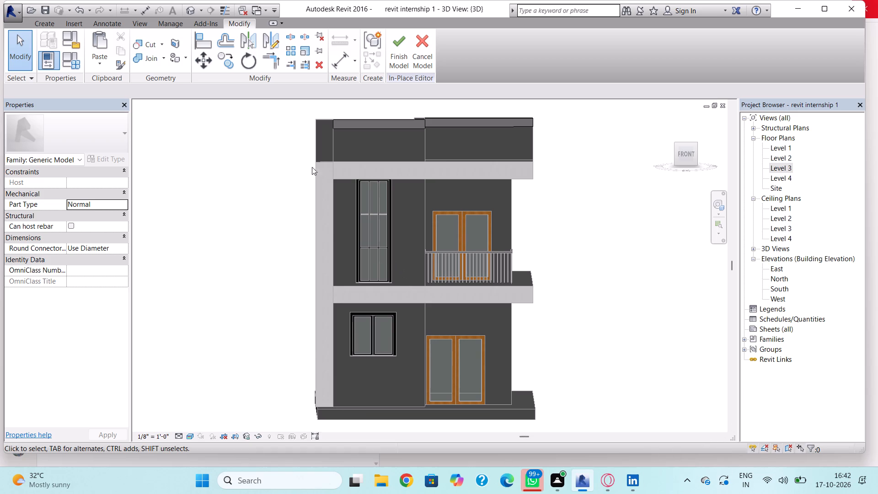
{"action": "left_click", "coordinate": [50, 21]}
{"action": "left_click", "coordinate": [104, 47]}
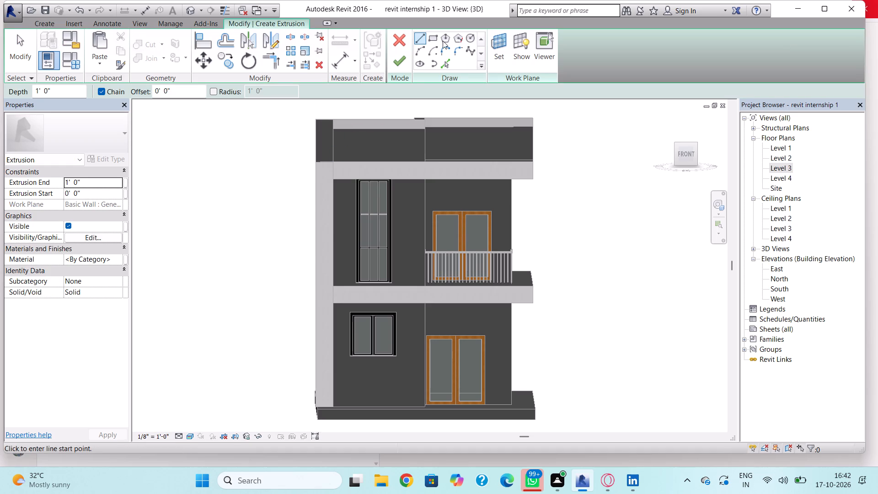
{"action": "left_click", "coordinate": [504, 38]}
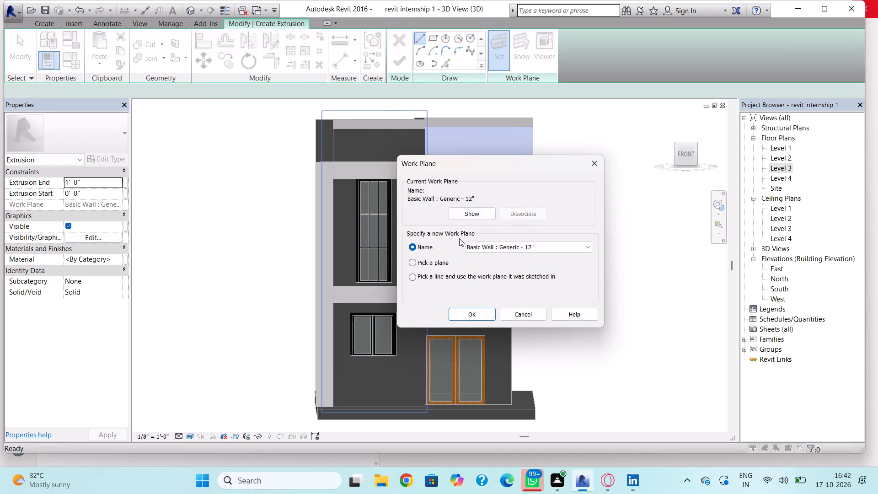
{"action": "left_click", "coordinate": [413, 260]}
{"action": "left_click", "coordinate": [452, 310]}
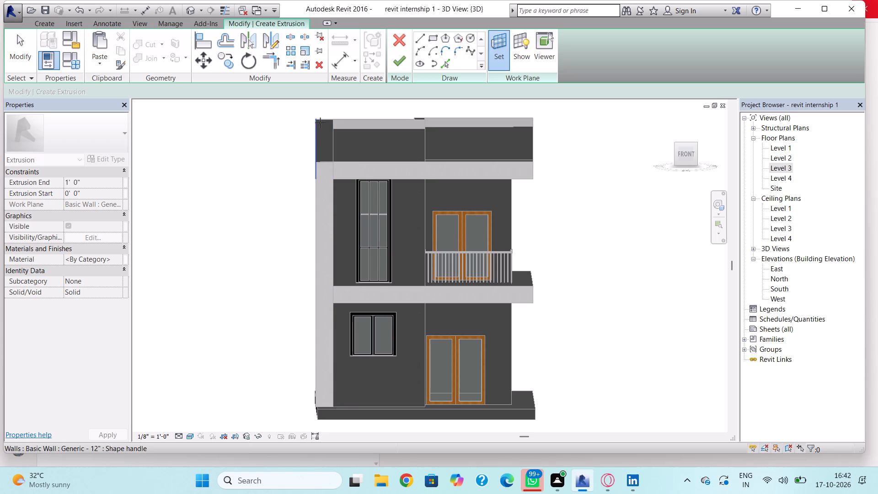
{"action": "scroll", "coordinate": [320, 122], "scroll_direction": "up", "scroll_amount": 9}
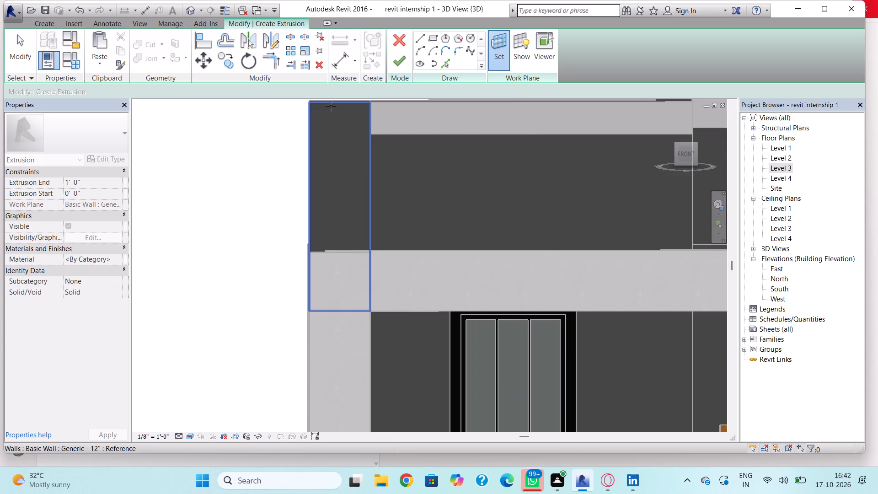
{"action": "left_click", "coordinate": [331, 103]}
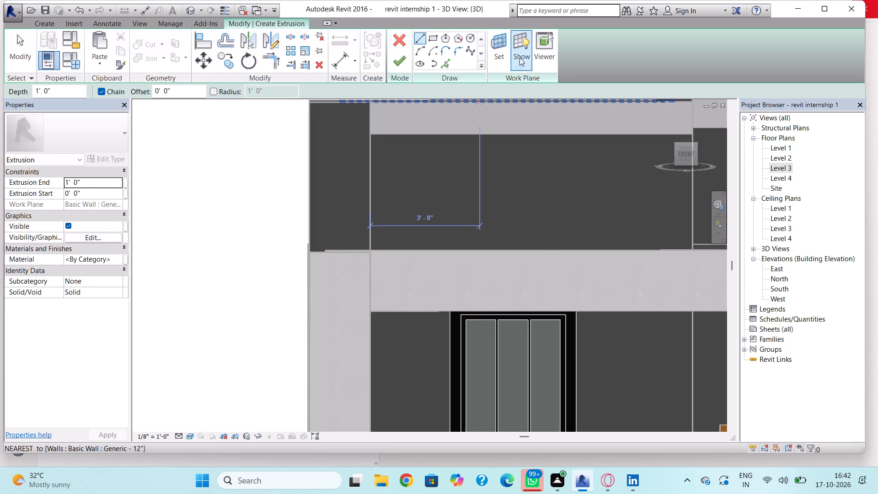
{"action": "left_click", "coordinate": [434, 40]}
{"action": "middle_click_drag", "start_coordinate": [339, 170], "coordinate": [341, 294]}
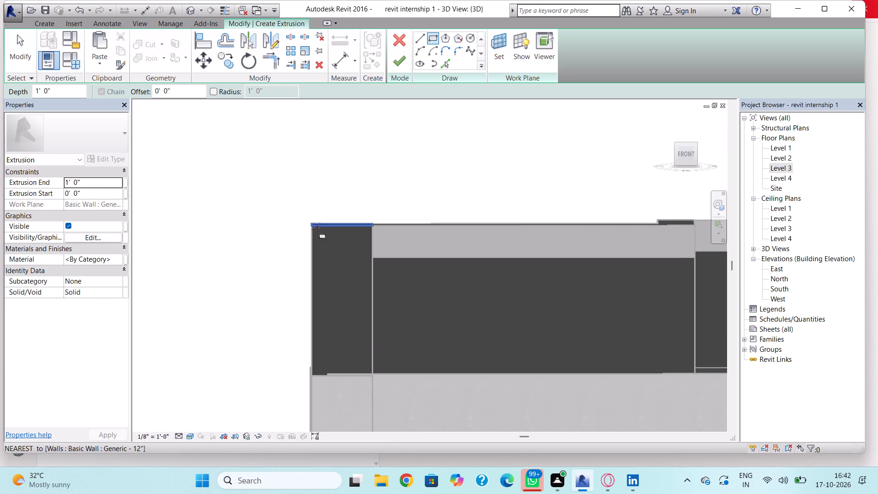
{"action": "left_click", "coordinate": [315, 228]}
{"action": "left_click", "coordinate": [371, 258]}
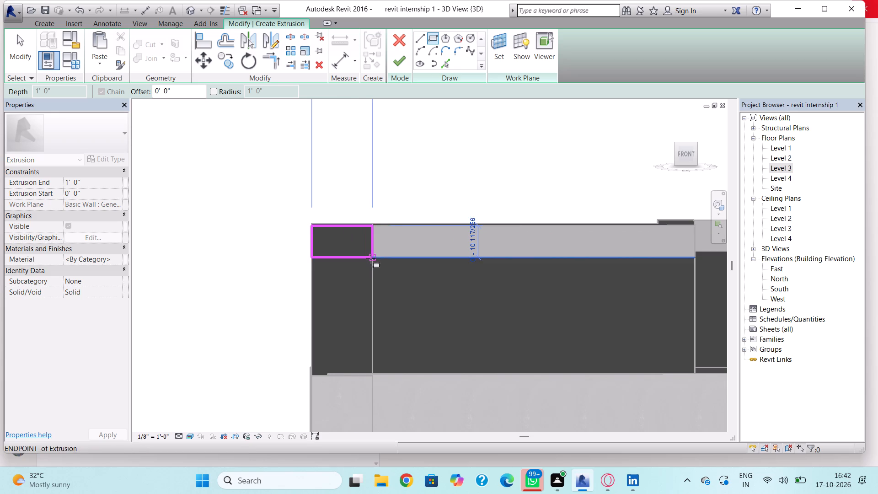
{"action": "left_click", "coordinate": [402, 67]}
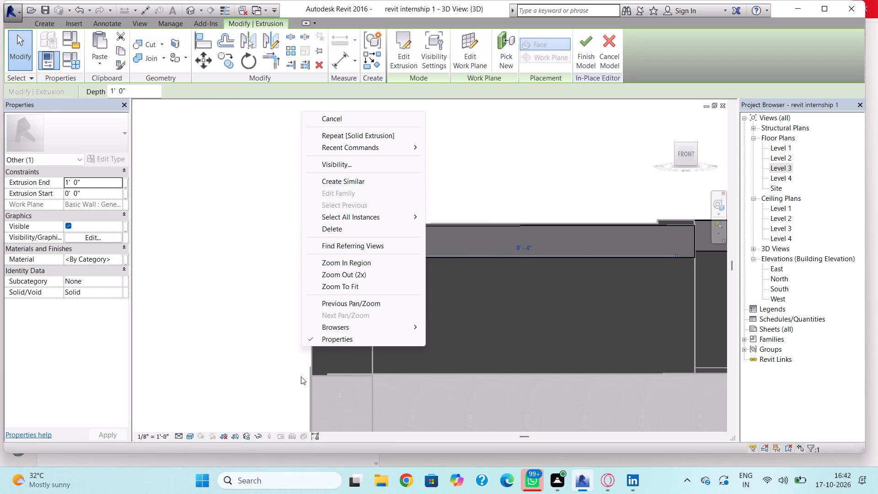
Reduce the corner band's extrusion end to 1" so it sits thinly against the parapet face.
{"action": "right_click_drag", "start_coordinate": [381, 353], "coordinate": [321, 434], "text": "shift"}
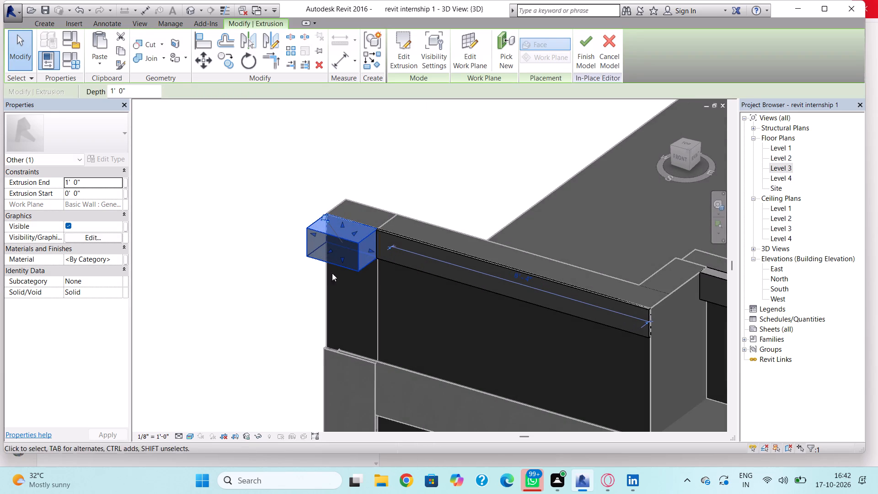
{"action": "left_click_drag", "start_coordinate": [327, 252], "coordinate": [345, 240]}
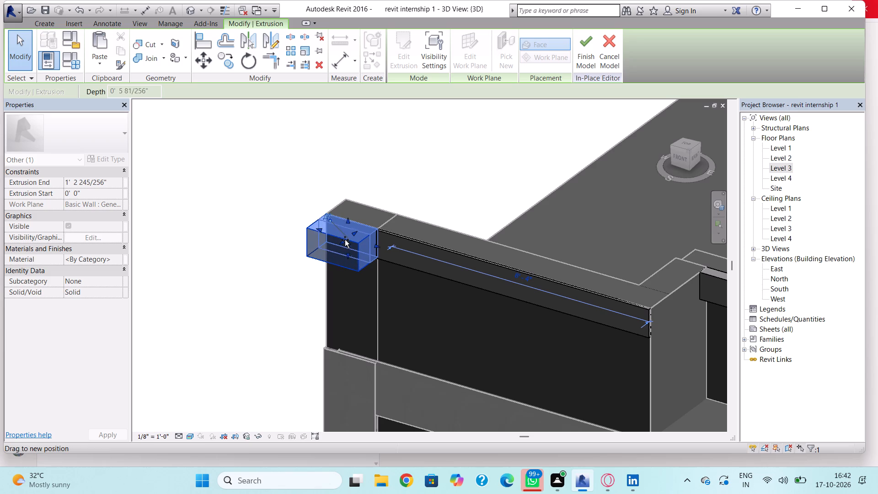
{"action": "left_click_drag", "start_coordinate": [345, 240], "coordinate": [351, 234]}
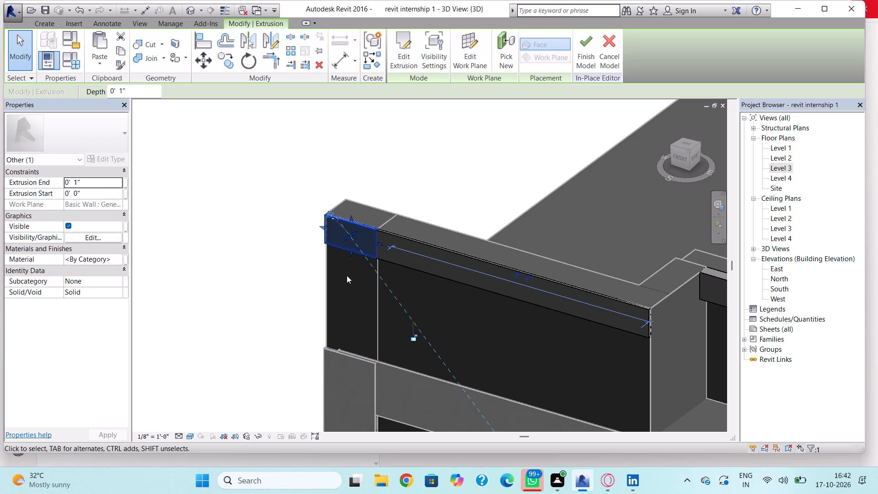
{"action": "key", "text": "Escape"}
Review the parapet bands from the front and finish the in-place generic model.
{"action": "right_click_drag", "start_coordinate": [365, 355], "coordinate": [399, 335]}
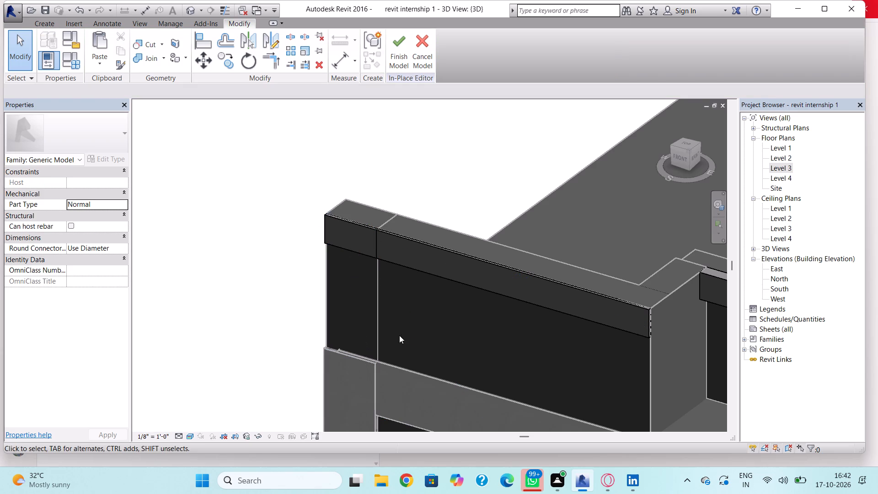
{"action": "scroll", "coordinate": [400, 348], "scroll_direction": "down", "scroll_amount": 3}
{"action": "right_click_drag", "start_coordinate": [456, 348], "coordinate": [503, 321], "text": "shift"}
{"action": "scroll", "coordinate": [503, 321], "scroll_direction": "down", "scroll_amount": 4}
{"action": "middle_click_drag", "start_coordinate": [503, 321], "coordinate": [488, 262]}
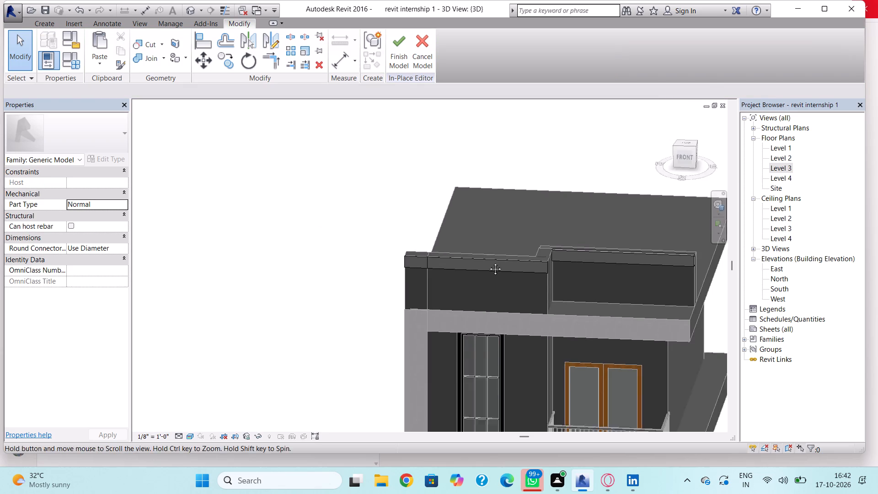
{"action": "middle_click_drag", "start_coordinate": [488, 262], "coordinate": [432, 196]}
{"action": "right_click_drag", "start_coordinate": [360, 284], "coordinate": [402, 215], "text": "shift"}
{"action": "right_click_drag", "start_coordinate": [398, 229], "coordinate": [377, 245], "text": "shift"}
{"action": "middle_click_drag", "start_coordinate": [380, 268], "coordinate": [347, 163]}
{"action": "scroll", "coordinate": [347, 159], "scroll_direction": "down", "scroll_amount": 2}
{"action": "left_click", "coordinate": [422, 342]}
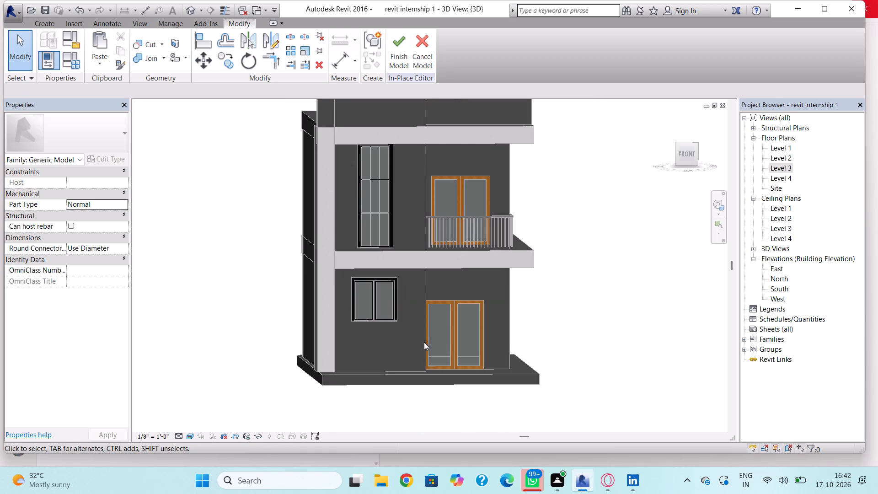
{"action": "left_click", "coordinate": [425, 340]}
{"action": "left_click", "coordinate": [402, 43]}
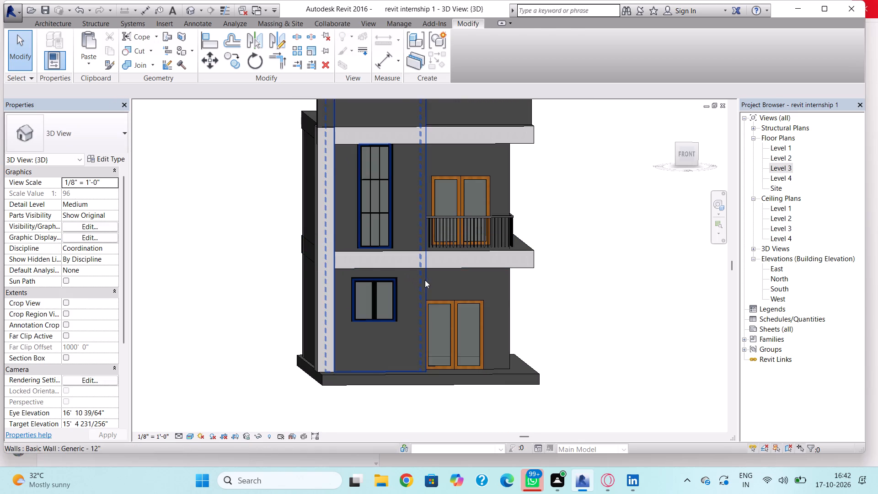
Delete the 48" x 48" double casement window from the ground-floor front wall.
{"action": "left_click", "coordinate": [425, 280]}
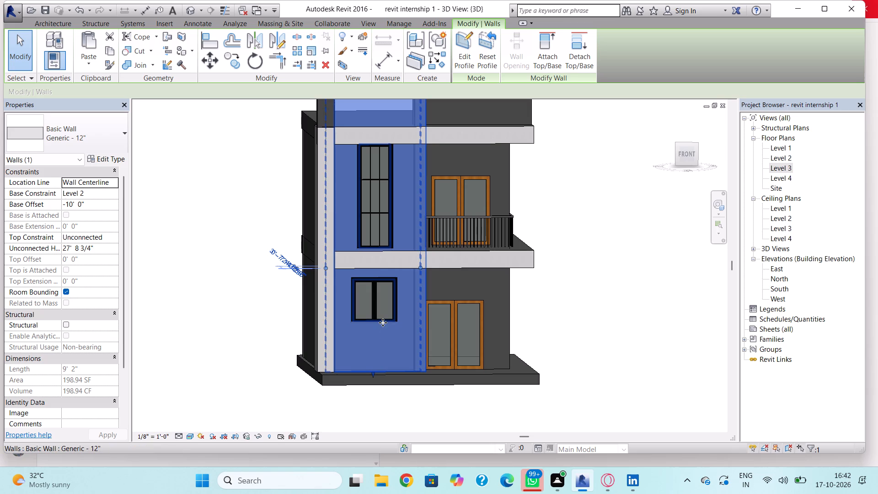
{"action": "key", "text": "Escape"}
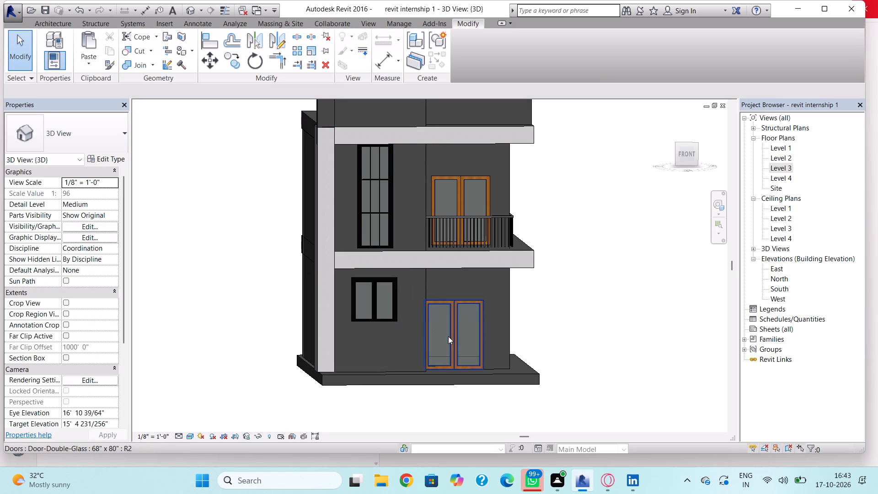
{"action": "left_click", "coordinate": [389, 313]}
{"action": "key", "text": "Delete"}
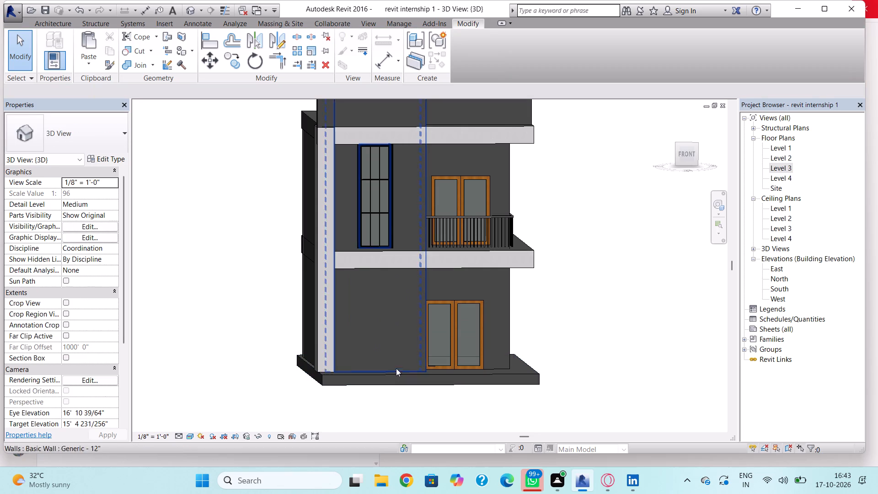
Raise the base of the projecting Generic - 12" front wall to the underside of the slab between the floors.
{"action": "left_click", "coordinate": [426, 341]}
{"action": "left_click_drag", "start_coordinate": [374, 373], "coordinate": [374, 373]}
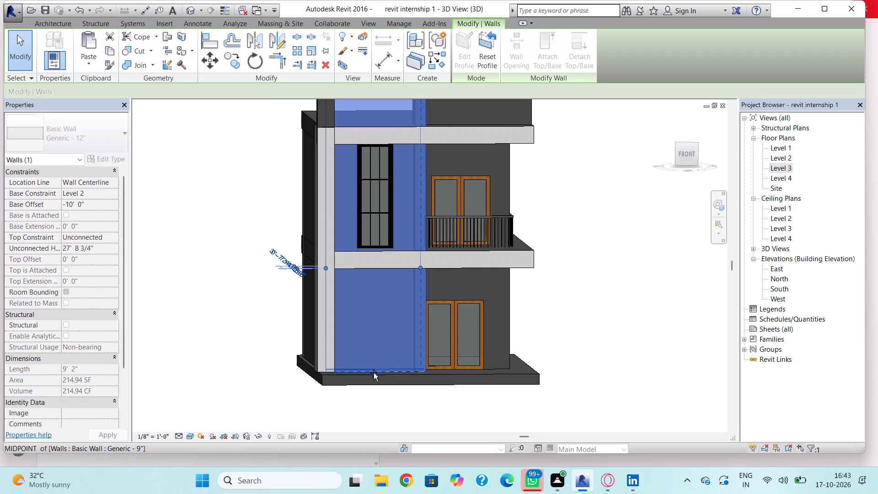
{"action": "left_click_drag", "start_coordinate": [374, 373], "coordinate": [375, 266]}
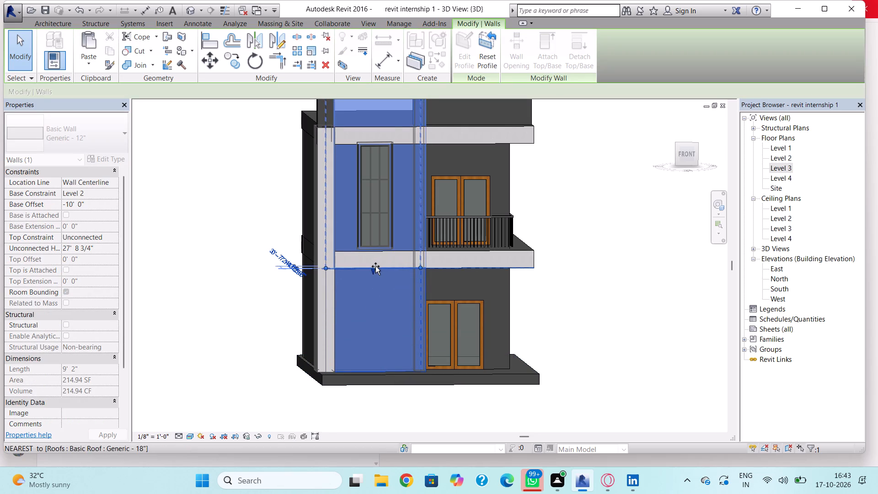
{"action": "left_click_drag", "start_coordinate": [375, 266], "coordinate": [376, 266]}
{"action": "key", "text": "Escape"}
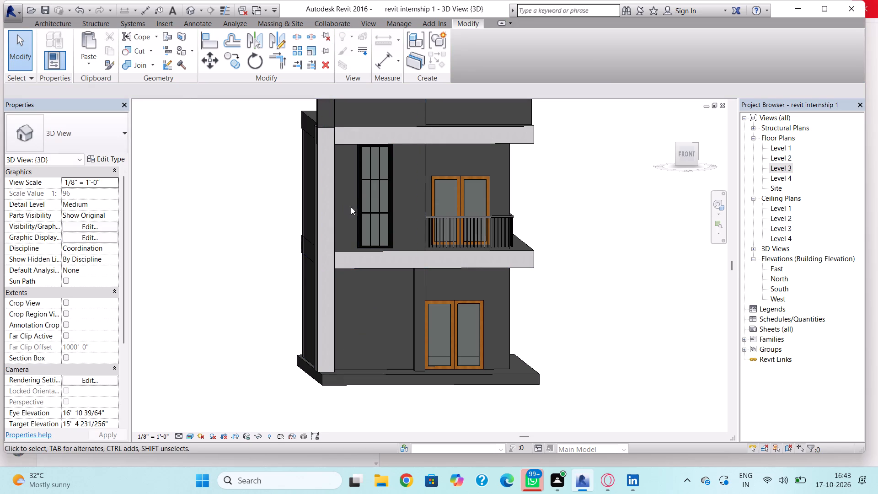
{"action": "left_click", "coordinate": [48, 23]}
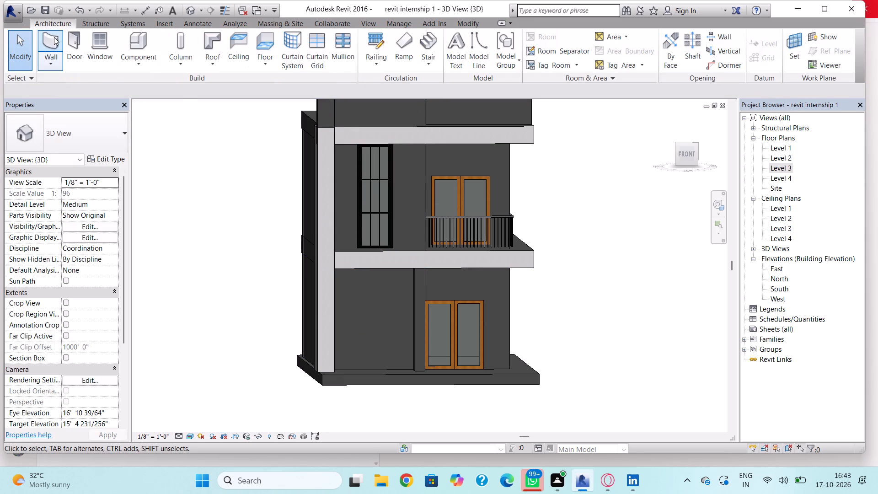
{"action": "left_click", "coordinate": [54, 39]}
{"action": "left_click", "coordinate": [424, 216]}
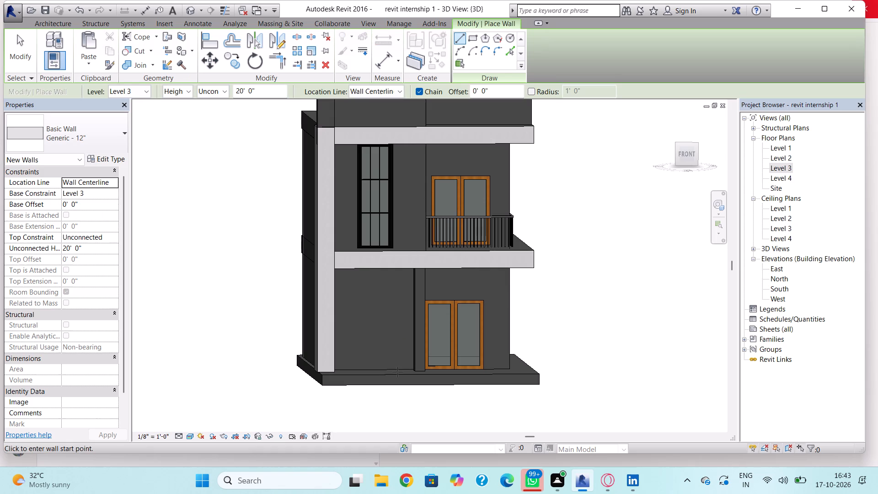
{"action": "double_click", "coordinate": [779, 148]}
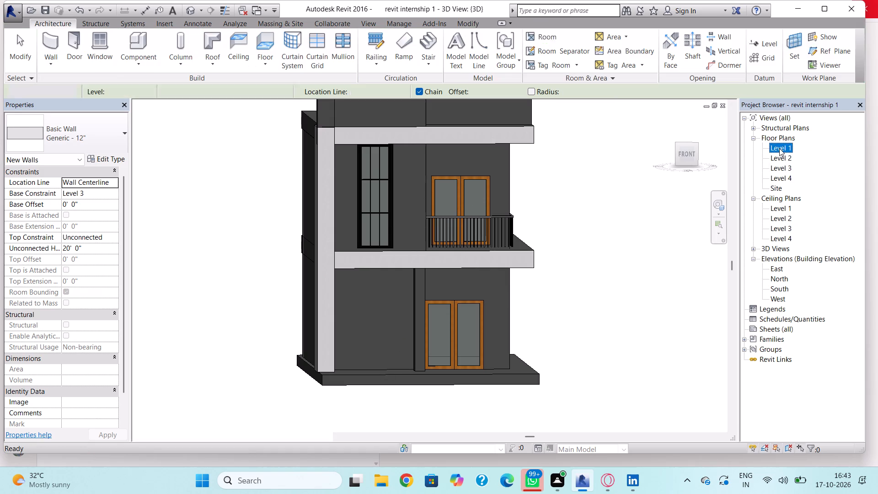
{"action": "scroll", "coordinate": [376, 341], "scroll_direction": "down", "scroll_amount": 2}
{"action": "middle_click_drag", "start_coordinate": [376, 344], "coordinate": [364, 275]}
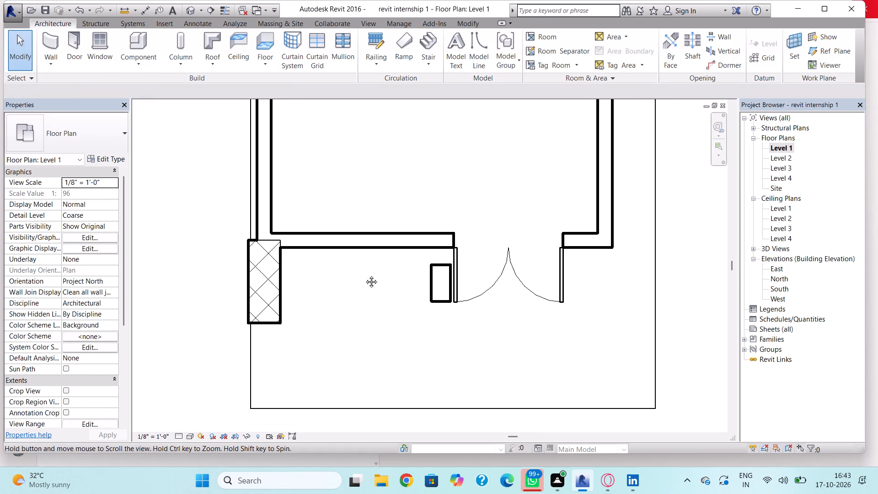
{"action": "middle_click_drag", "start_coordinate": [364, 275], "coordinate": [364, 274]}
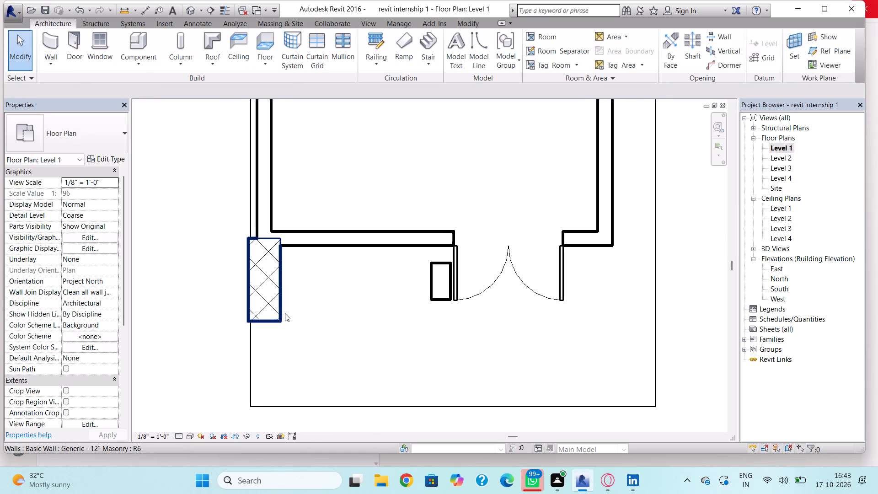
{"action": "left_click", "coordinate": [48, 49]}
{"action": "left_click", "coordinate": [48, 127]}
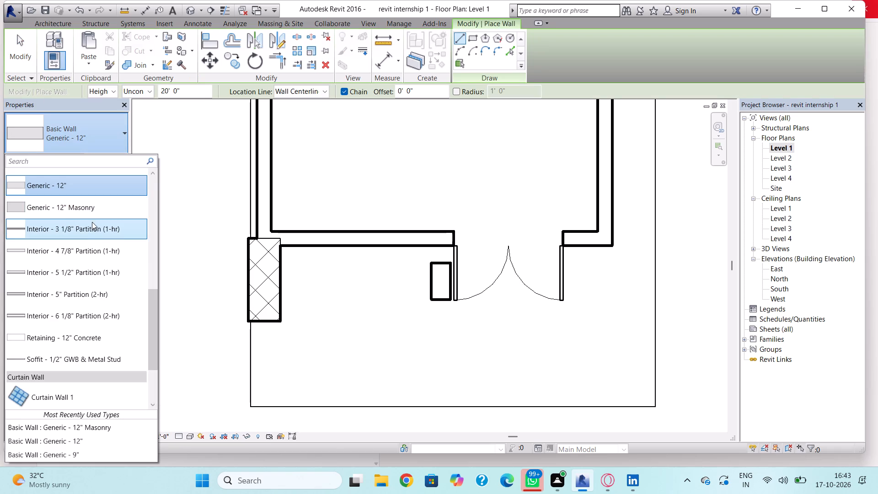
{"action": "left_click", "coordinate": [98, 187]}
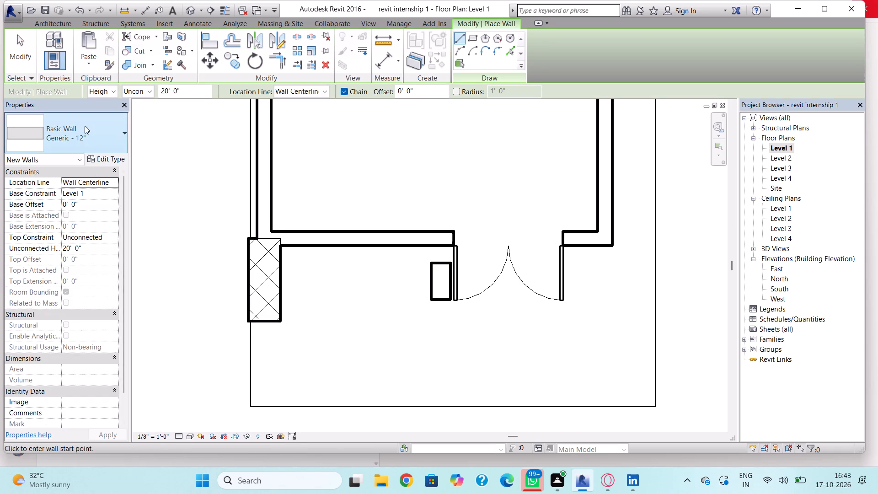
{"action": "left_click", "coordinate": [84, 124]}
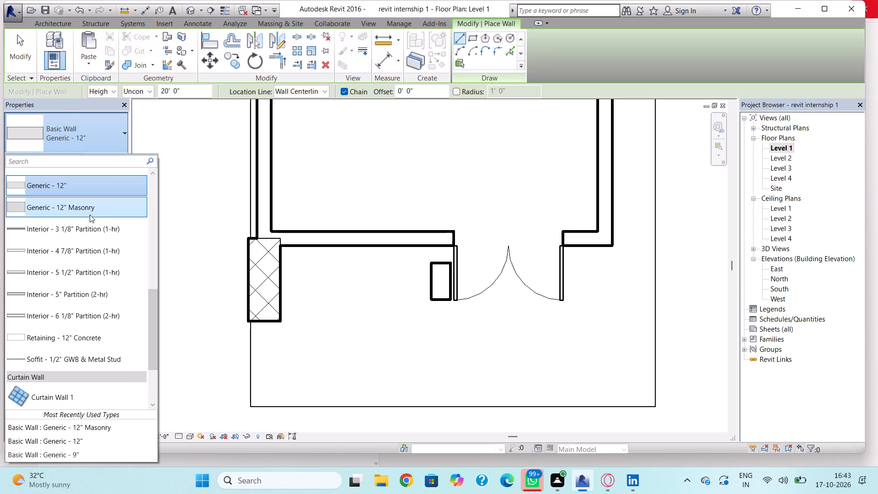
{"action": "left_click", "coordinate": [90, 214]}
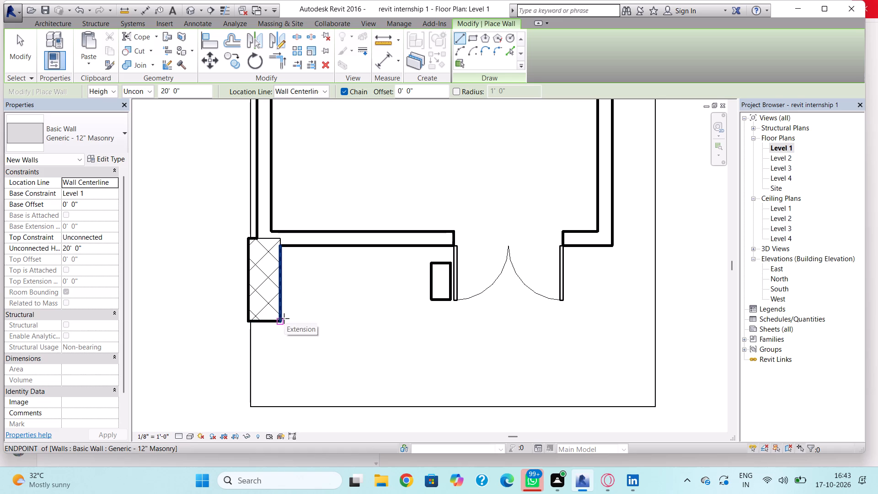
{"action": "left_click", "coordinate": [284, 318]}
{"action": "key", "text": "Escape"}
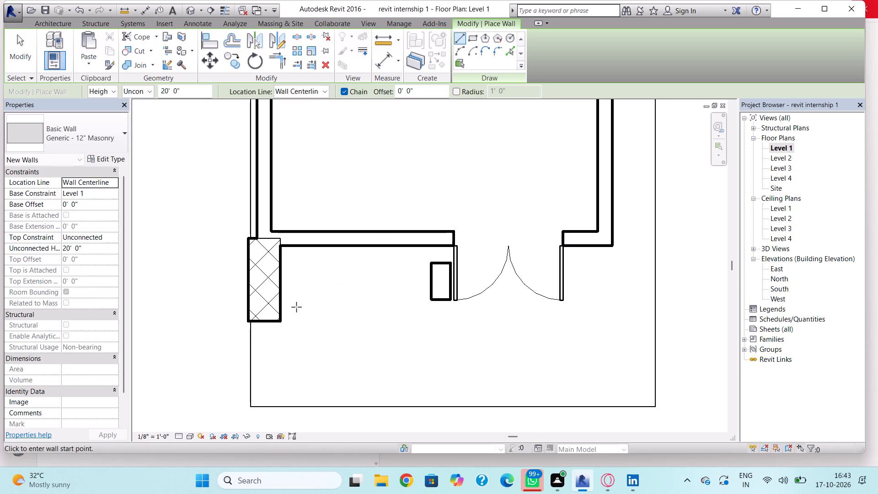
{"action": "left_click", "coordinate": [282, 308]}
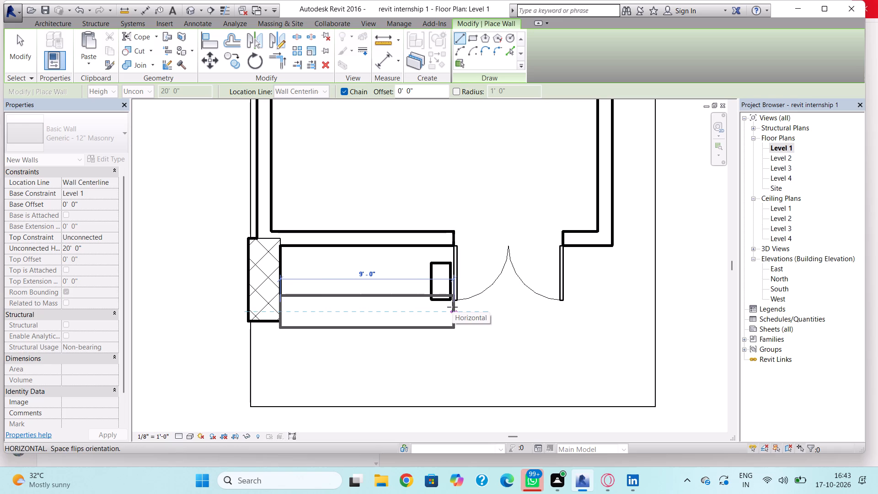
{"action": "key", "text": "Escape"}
Draw a Generic - 12" Masonry wall about 9' 2" long on Level 1, from the side masonry wall to the short front pier, and nudge it flush.
{"action": "double_click", "coordinate": [774, 158]}
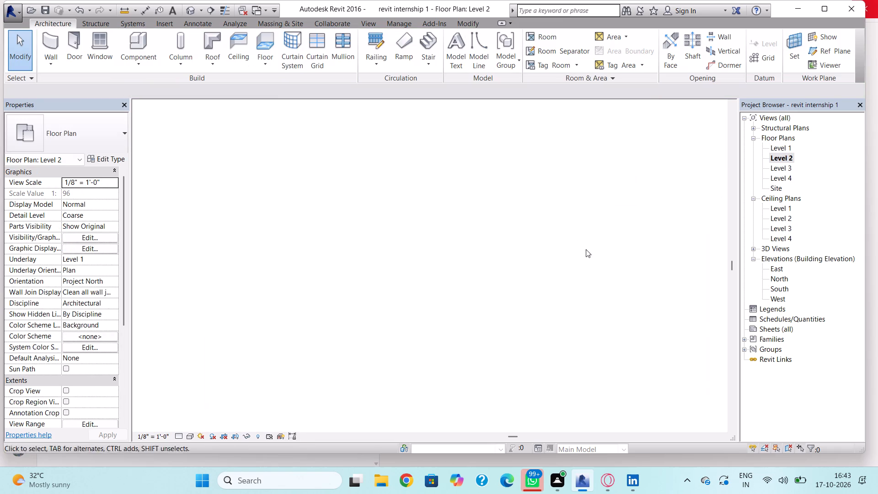
{"action": "scroll", "coordinate": [399, 304], "scroll_direction": "down", "scroll_amount": 12}
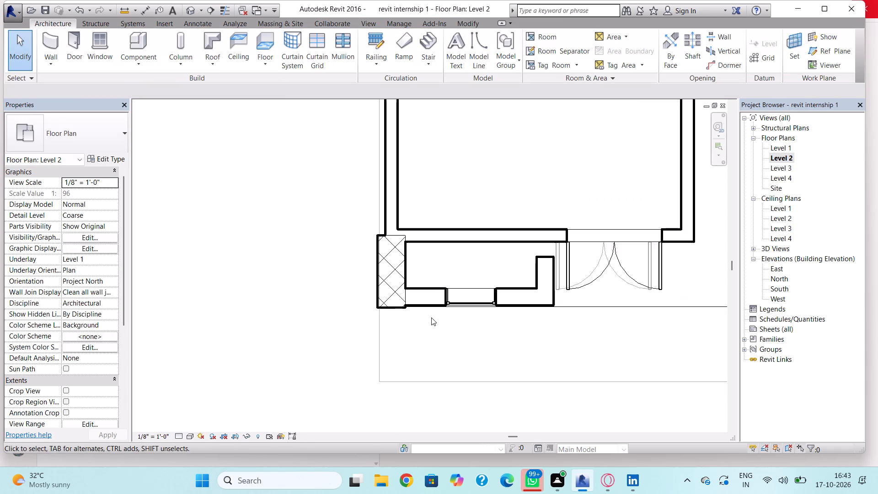
{"action": "middle_click_drag", "start_coordinate": [431, 317], "coordinate": [407, 306]}
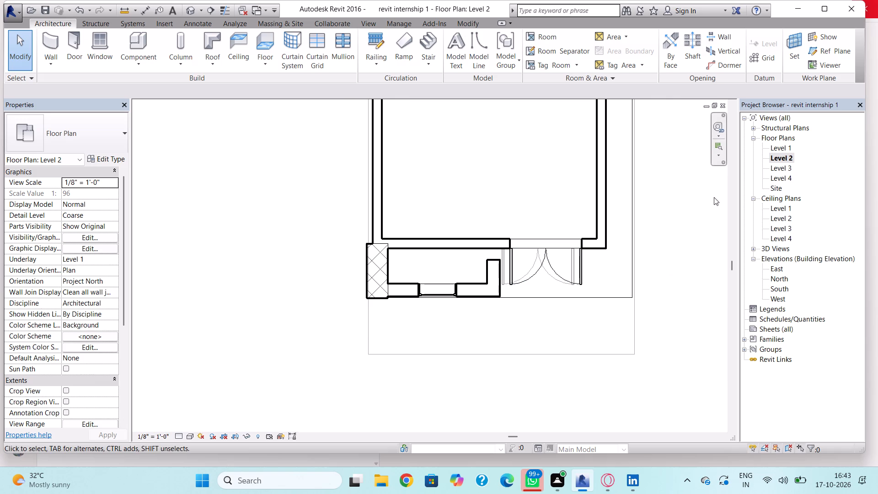
{"action": "double_click", "coordinate": [780, 148]}
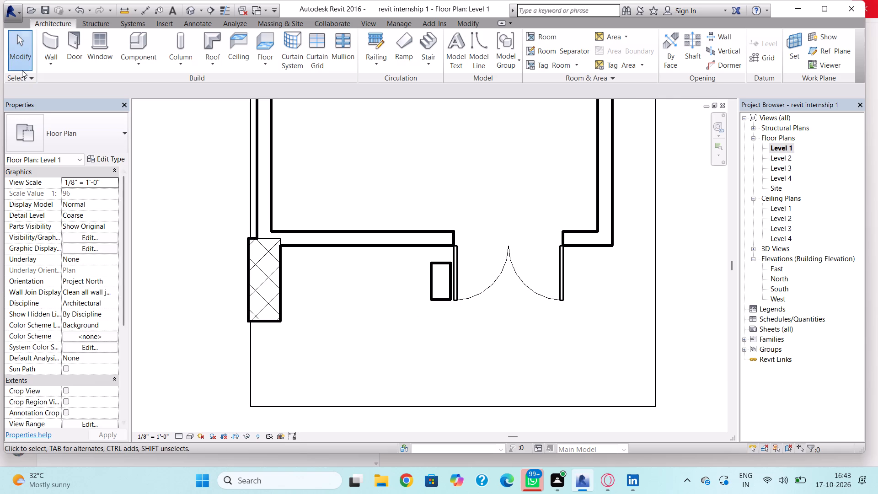
{"action": "left_click", "coordinate": [43, 38]}
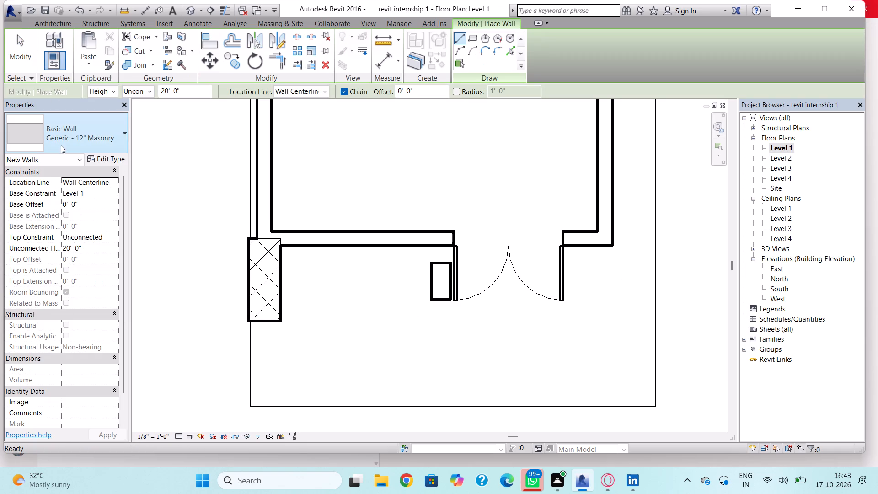
{"action": "left_click", "coordinate": [281, 304]}
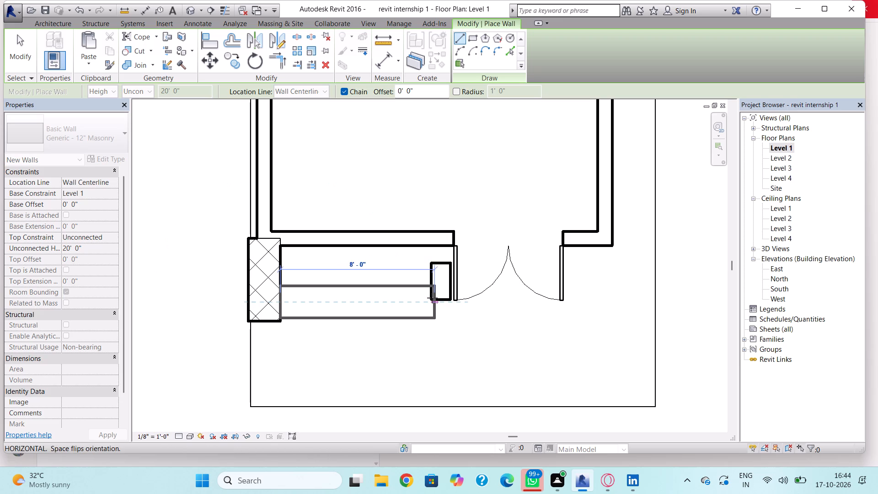
{"action": "left_click", "coordinate": [432, 298]}
{"action": "key", "text": "Escape"}
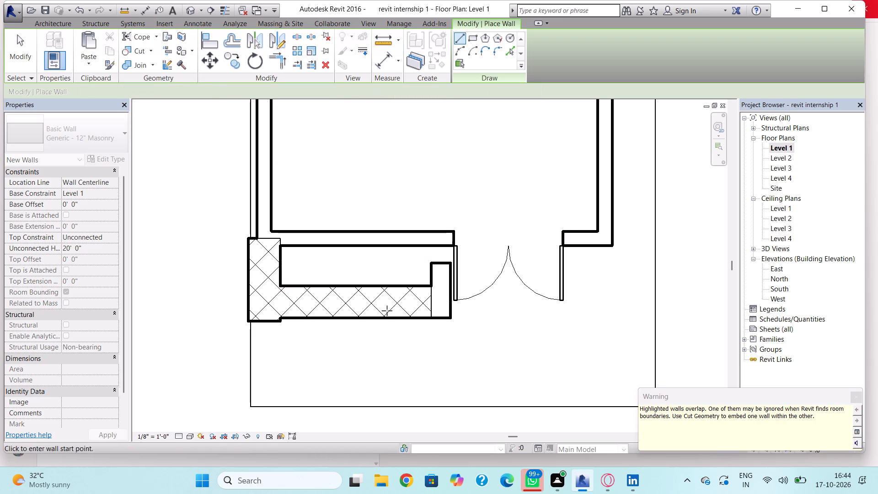
{"action": "key", "text": "Escape"}
{"action": "left_click", "coordinate": [375, 317]}
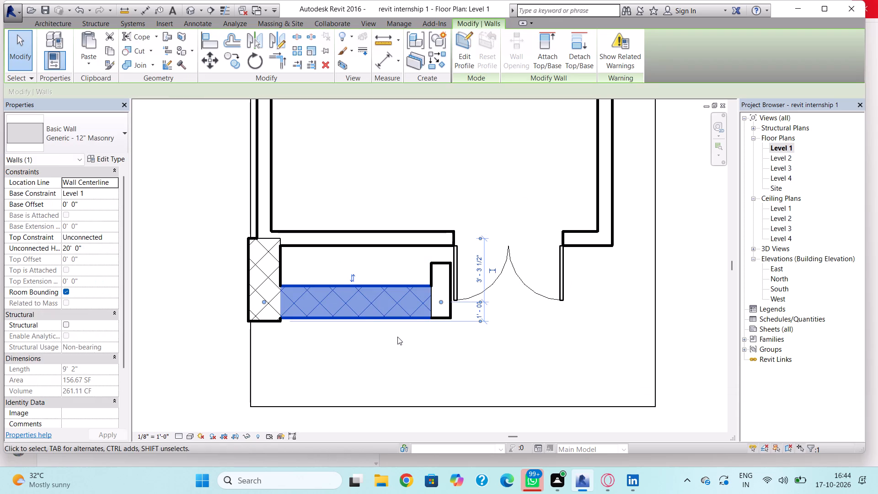
{"action": "key", "text": "Down"}
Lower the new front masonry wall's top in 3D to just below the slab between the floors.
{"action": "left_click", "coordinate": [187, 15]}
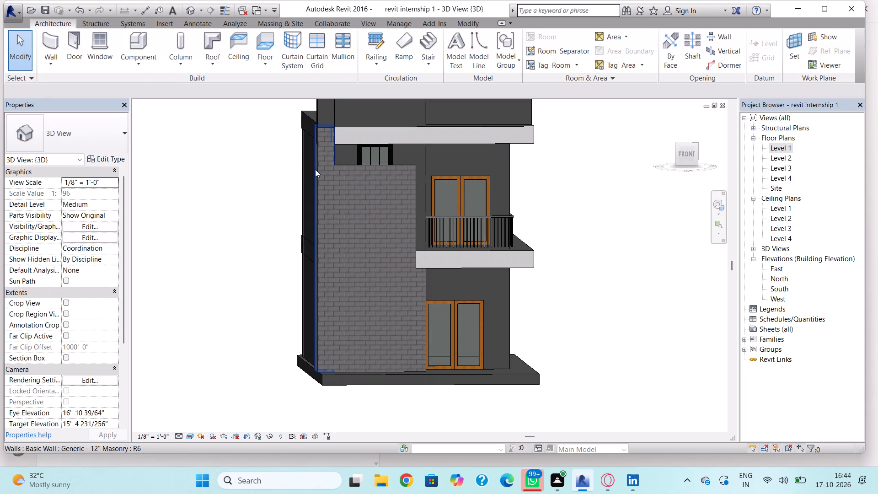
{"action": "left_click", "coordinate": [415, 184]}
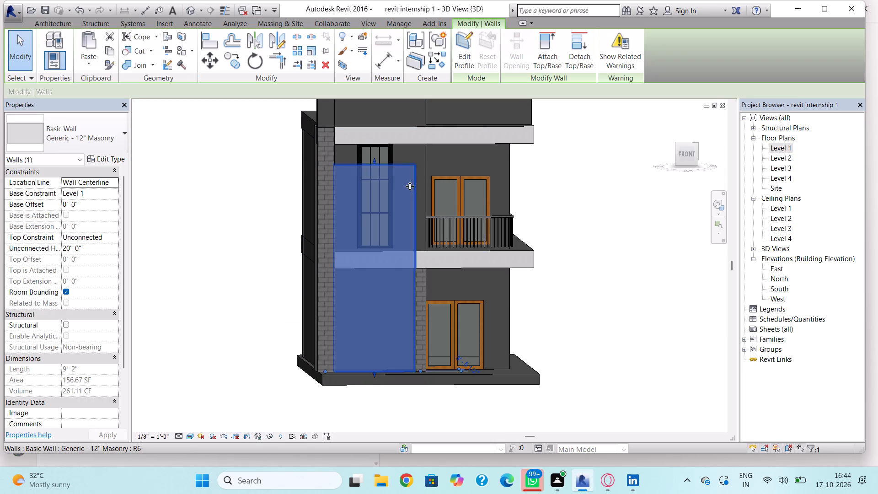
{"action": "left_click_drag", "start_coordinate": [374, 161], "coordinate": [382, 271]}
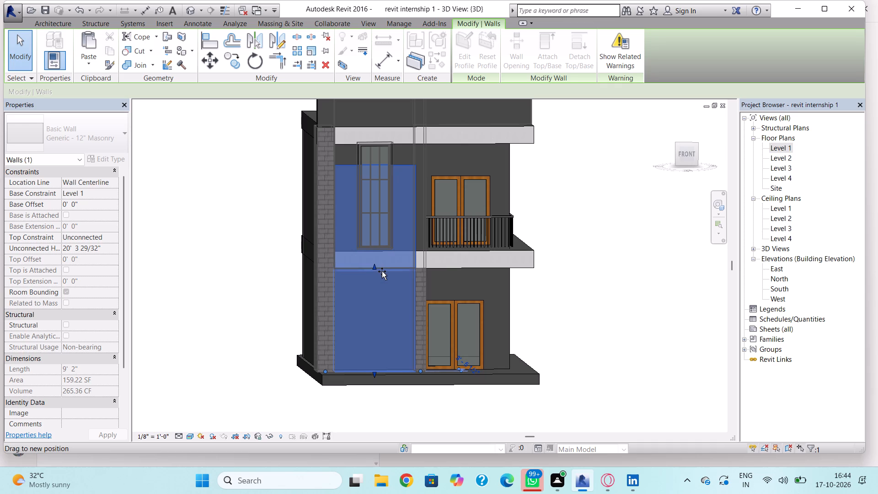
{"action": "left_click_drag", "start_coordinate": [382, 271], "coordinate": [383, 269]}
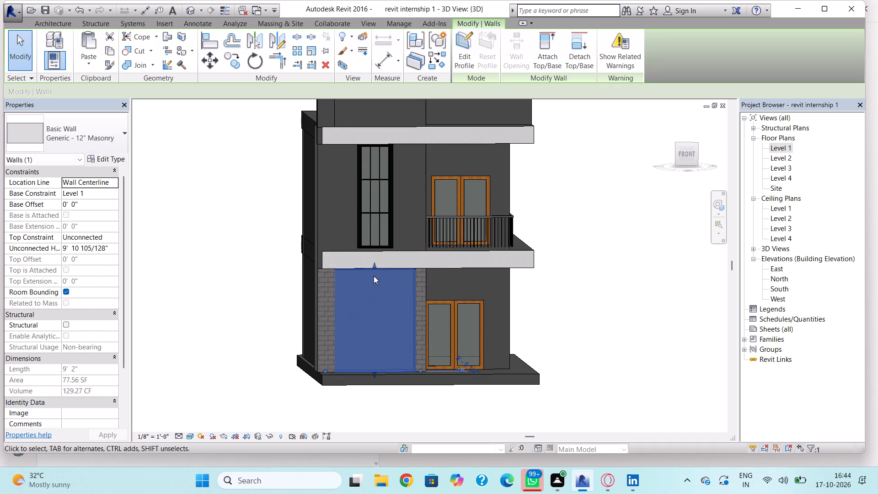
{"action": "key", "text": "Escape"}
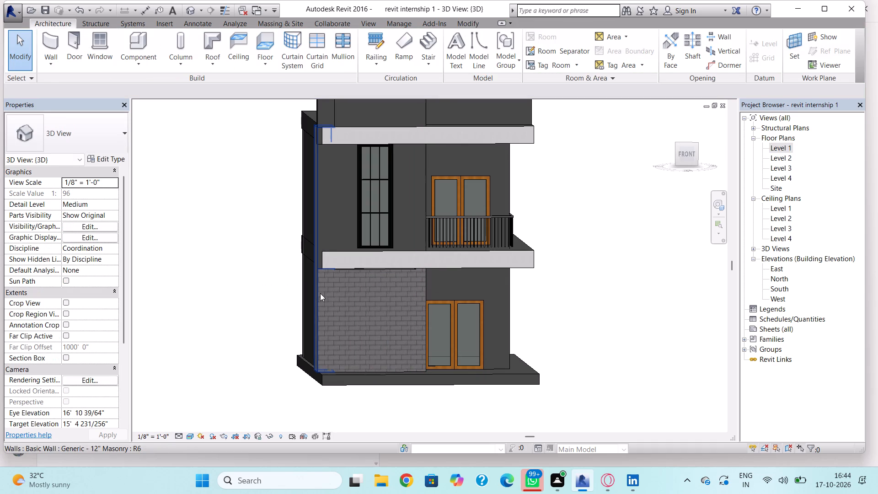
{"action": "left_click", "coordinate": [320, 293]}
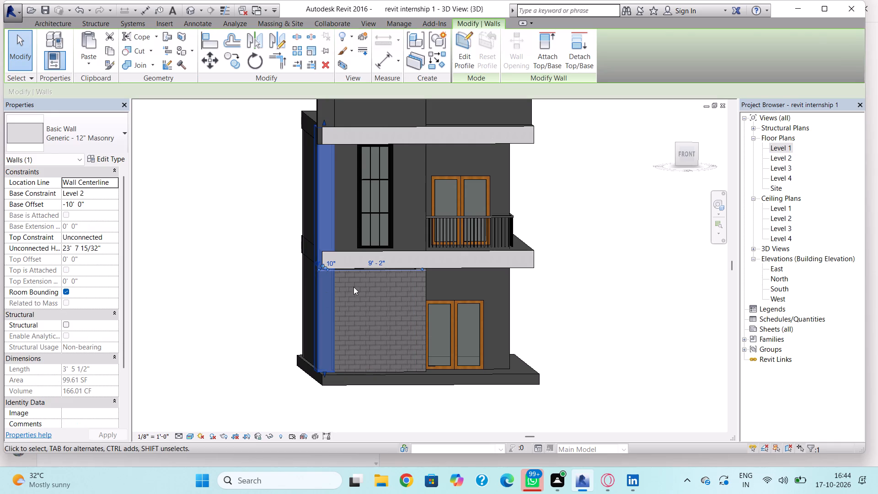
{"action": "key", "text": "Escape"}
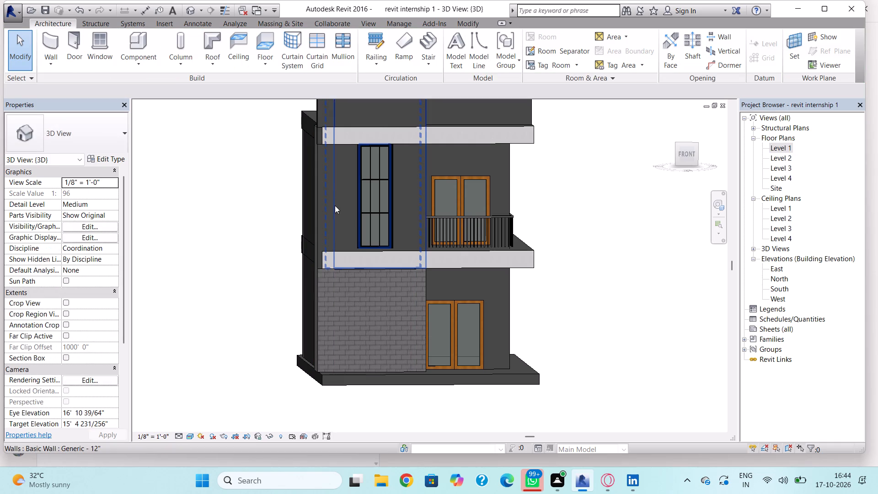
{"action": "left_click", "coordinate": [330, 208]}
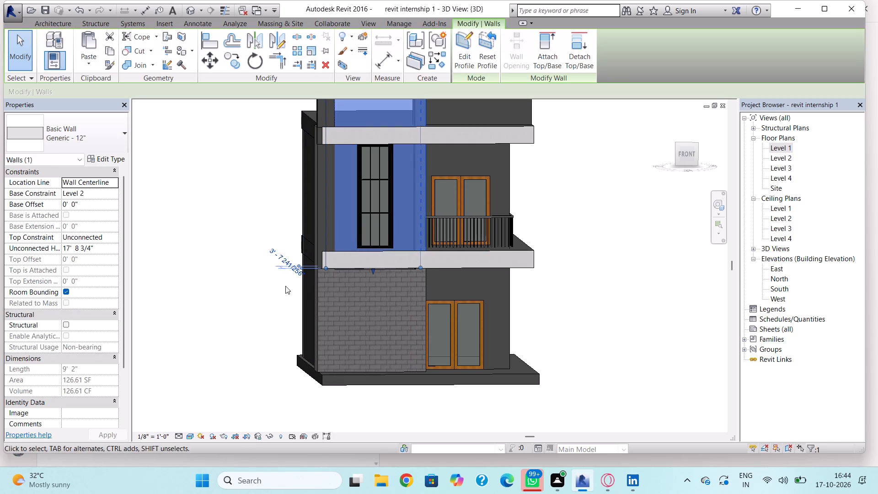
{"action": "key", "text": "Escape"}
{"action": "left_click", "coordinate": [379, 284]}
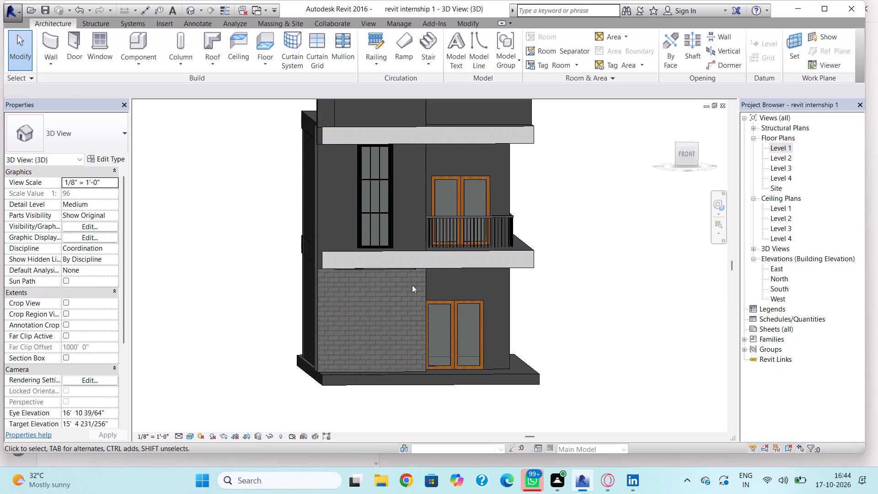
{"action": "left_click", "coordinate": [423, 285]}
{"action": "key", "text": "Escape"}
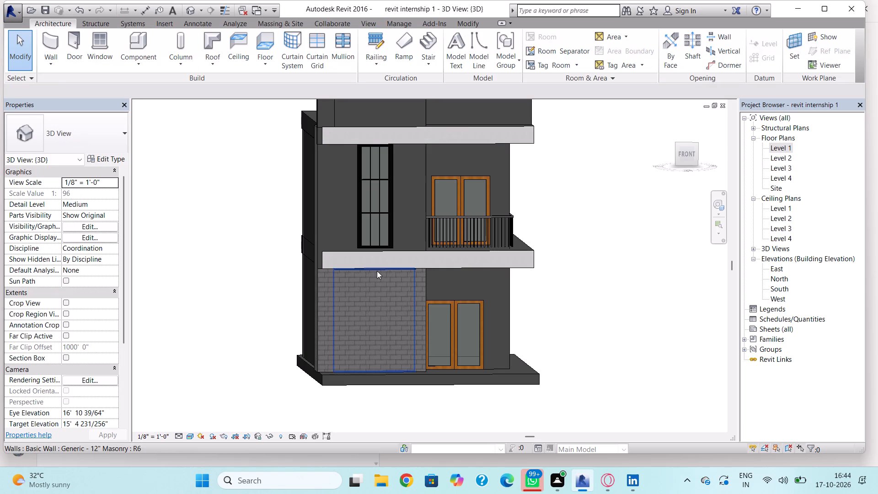
Stretch the front masonry wall's top to the underside of the slab between the floors, at an unconnected height of 10' 0".
{"action": "left_click", "coordinate": [377, 271]}
{"action": "left_click_drag", "start_coordinate": [374, 265], "coordinate": [380, 351]}
{"action": "left_click_drag", "start_coordinate": [374, 347], "coordinate": [375, 310]}
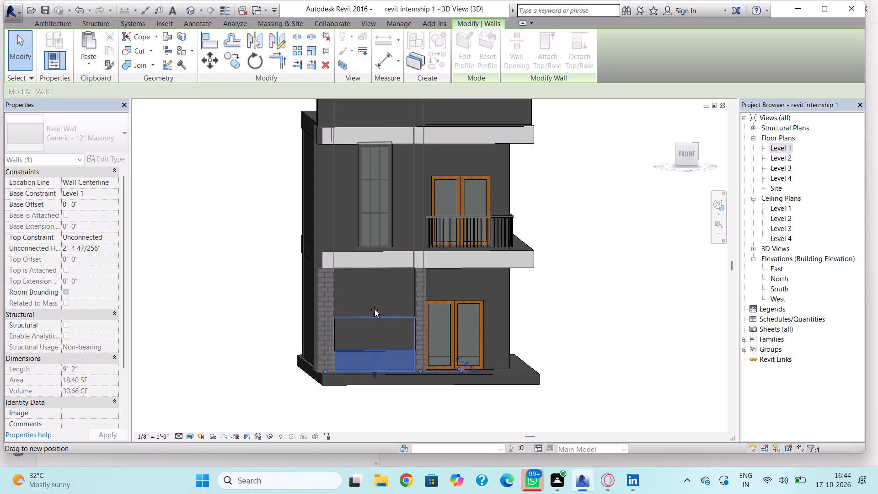
{"action": "left_click_drag", "start_coordinate": [375, 310], "coordinate": [381, 270]}
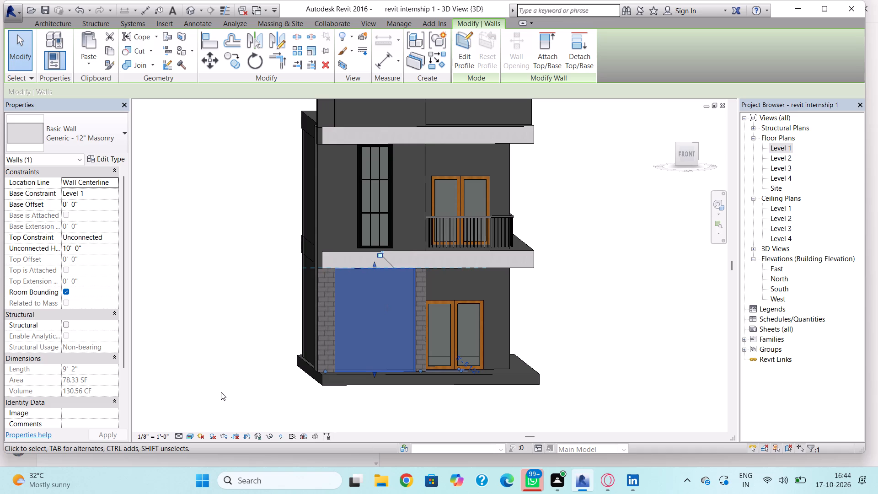
{"action": "key", "text": "Escape"}
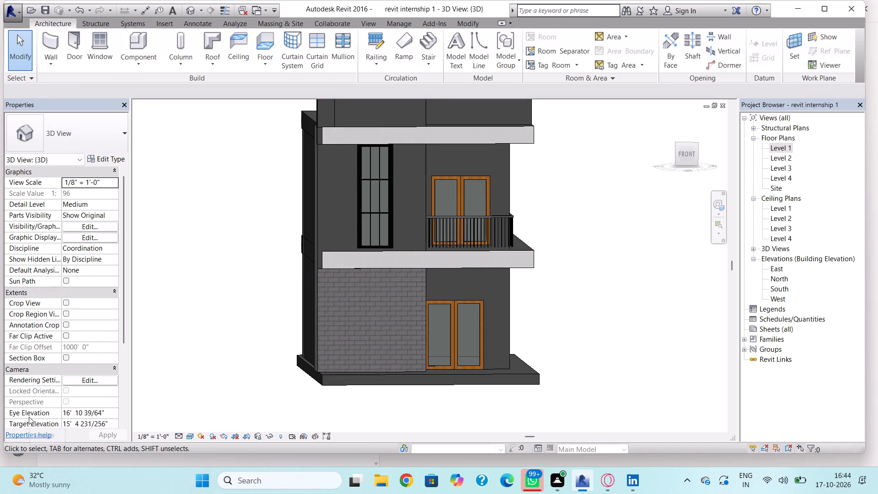
On Level 1, shorten the front masonry wall to 8' 6" by pulling its end back clear of the short pier beside the door.
{"action": "right_click_drag", "start_coordinate": [3, 469], "coordinate": [0, 489], "text": "shift"}
{"action": "right_click_drag", "start_coordinate": [448, 332], "coordinate": [402, 344], "text": "shift"}
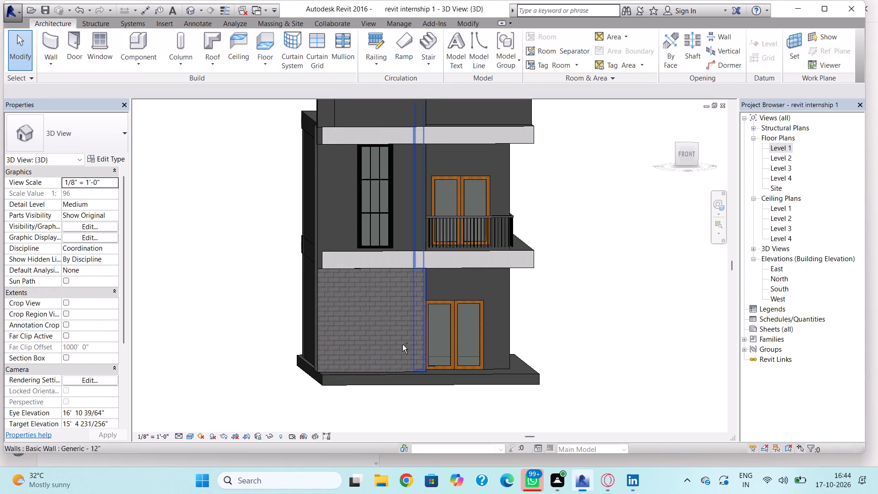
{"action": "right_click_drag", "start_coordinate": [402, 344], "coordinate": [291, 352], "text": "shift"}
{"action": "right_click_drag", "start_coordinate": [483, 405], "coordinate": [407, 412], "text": "shift"}
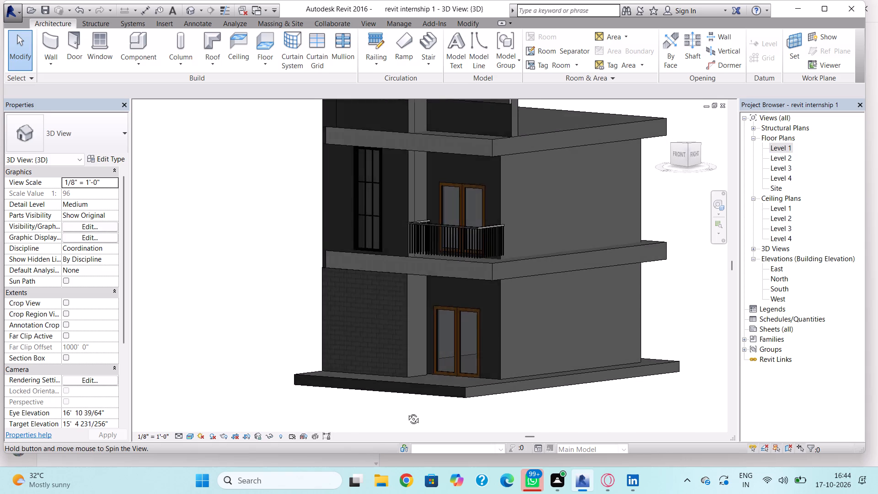
{"action": "right_click_drag", "start_coordinate": [407, 412], "coordinate": [474, 398], "text": "shift"}
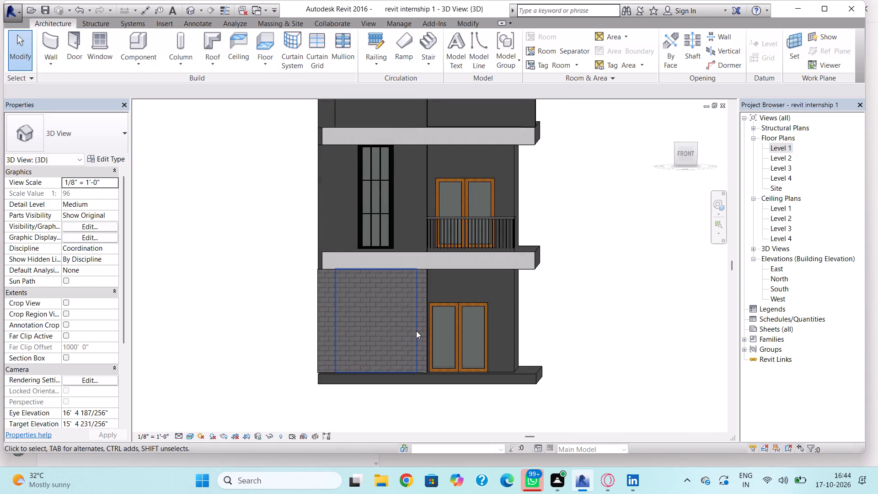
{"action": "left_click", "coordinate": [415, 333]}
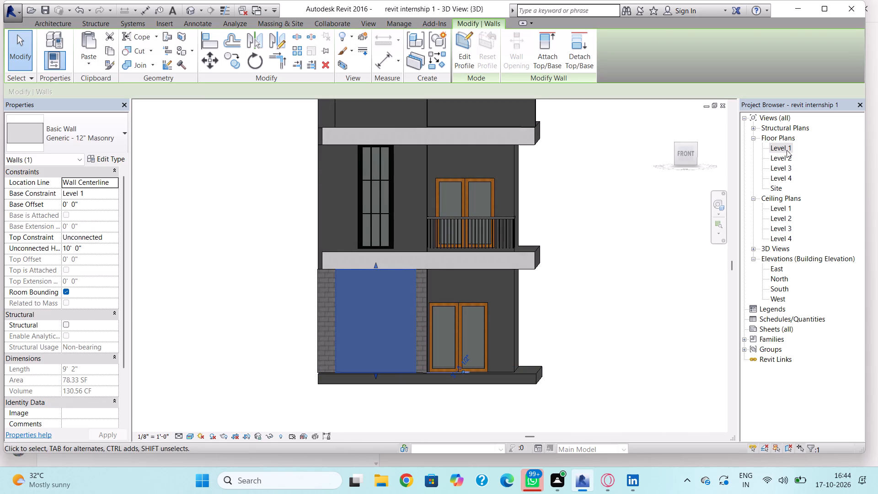
{"action": "double_click", "coordinate": [787, 148]}
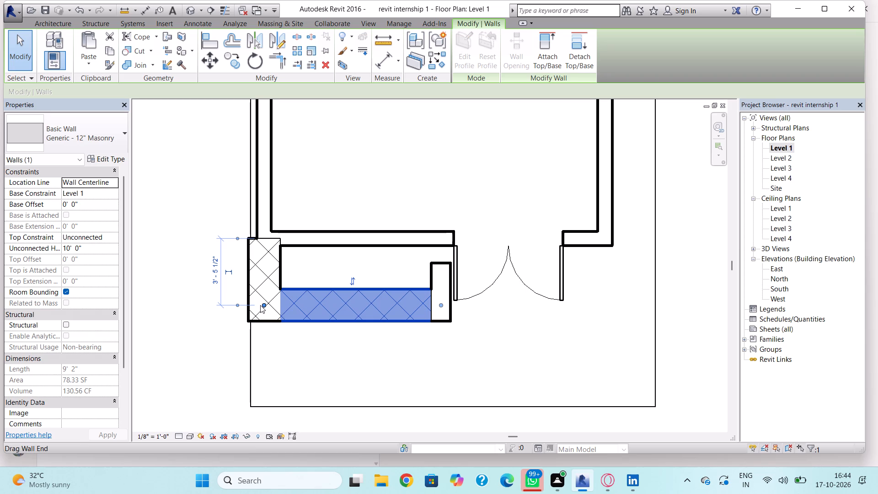
{"action": "left_click_drag", "start_coordinate": [262, 304], "coordinate": [281, 304]}
{"action": "left_click", "coordinate": [441, 302]}
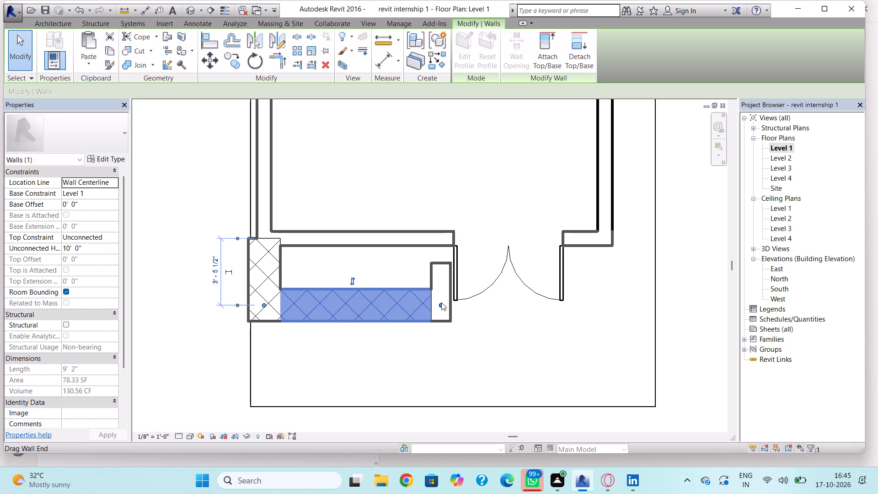
{"action": "left_click_drag", "start_coordinate": [441, 305], "coordinate": [436, 306]}
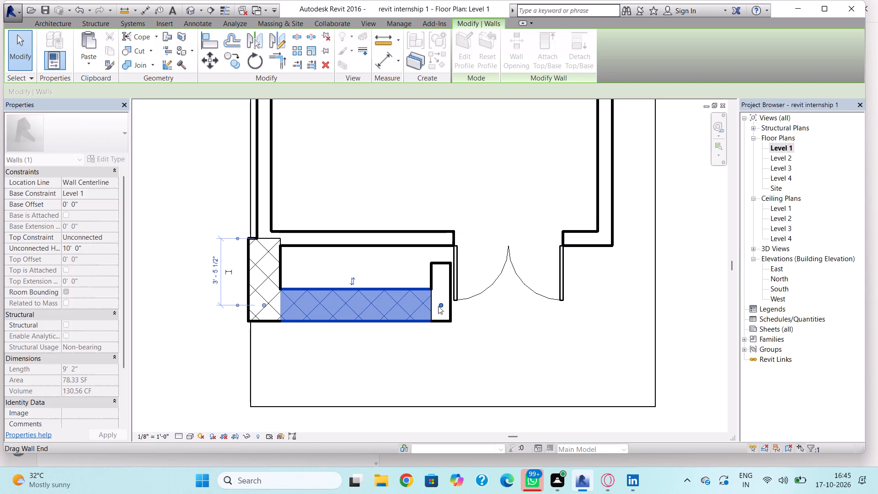
{"action": "left_click", "coordinate": [440, 305]}
{"action": "left_click_drag", "start_coordinate": [440, 305], "coordinate": [428, 308]}
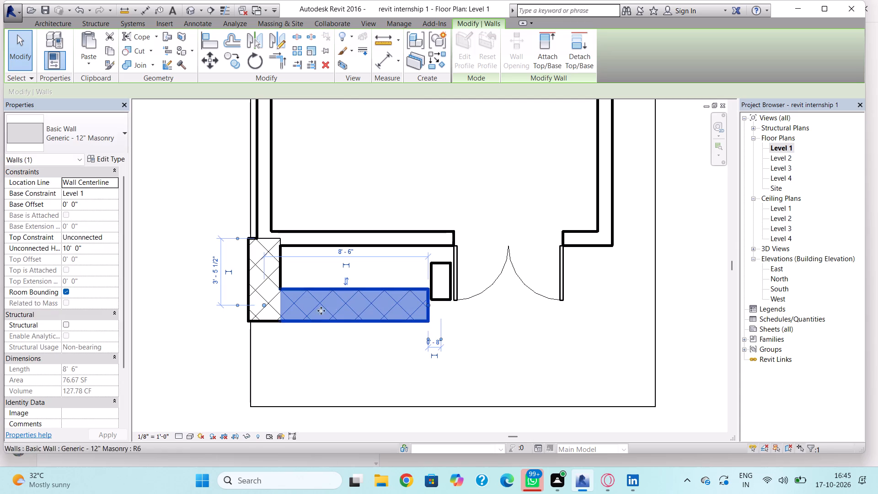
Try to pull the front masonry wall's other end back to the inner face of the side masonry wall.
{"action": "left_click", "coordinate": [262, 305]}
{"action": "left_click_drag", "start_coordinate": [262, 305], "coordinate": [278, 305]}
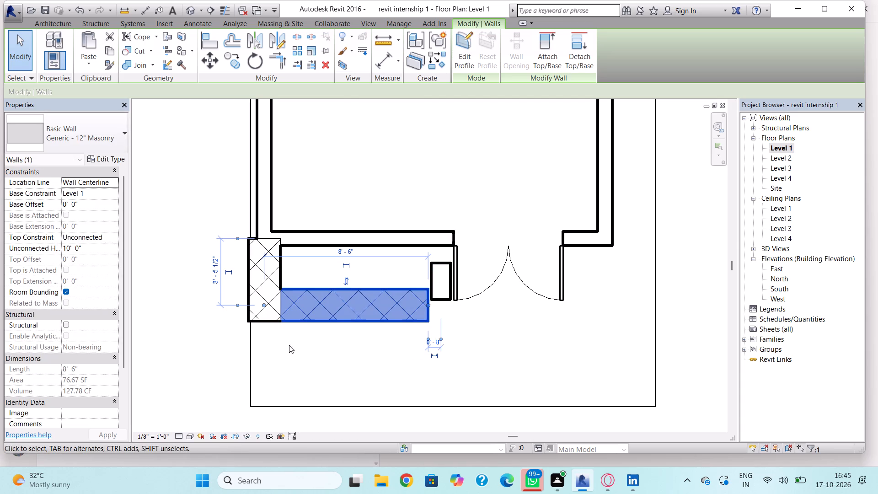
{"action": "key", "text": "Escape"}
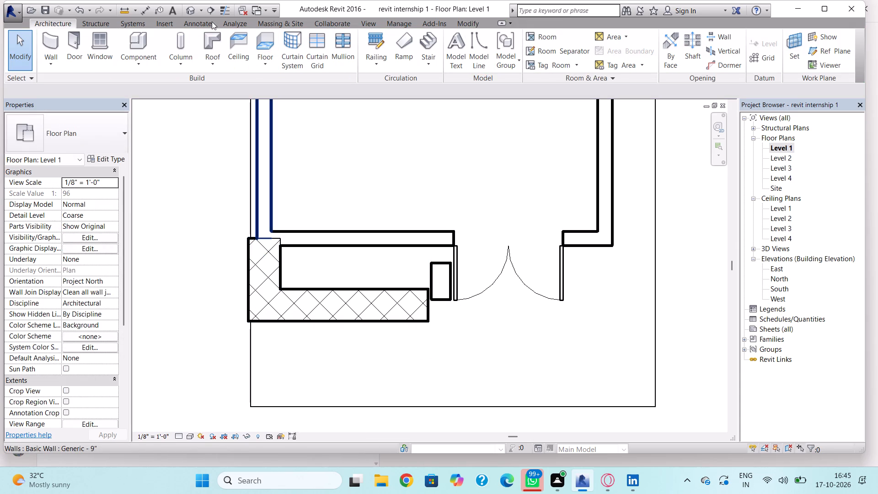
In 3D, stretch the side masonry wall's top to the upper slab's top edge, at an unconnected height of 23' 8".
{"action": "left_click", "coordinate": [186, 14]}
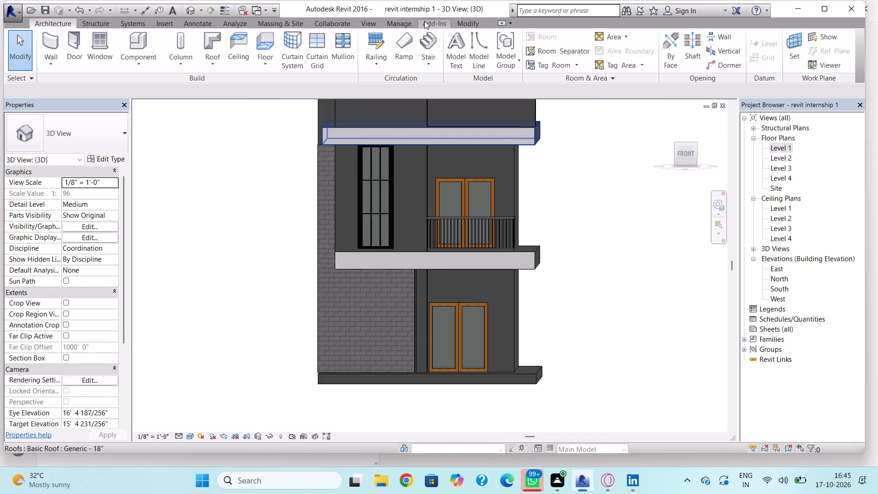
{"action": "left_click", "coordinate": [328, 164]}
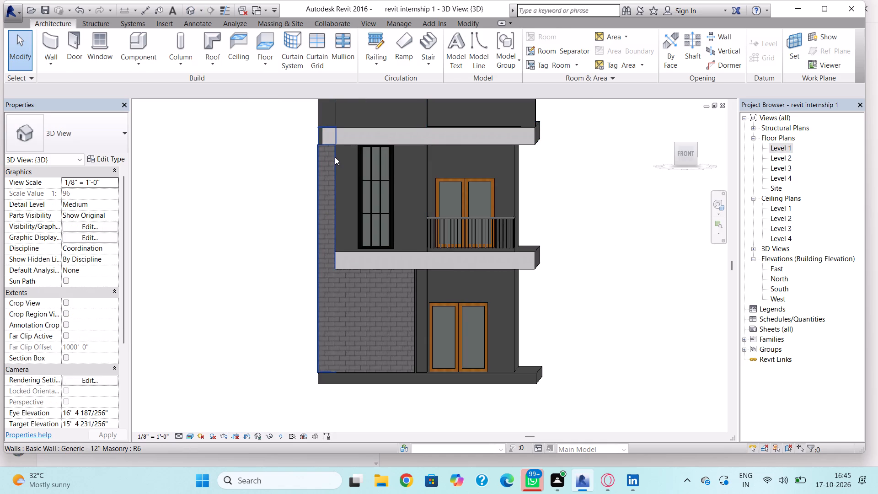
{"action": "left_click", "coordinate": [335, 157]}
{"action": "left_click_drag", "start_coordinate": [327, 123], "coordinate": [327, 122]}
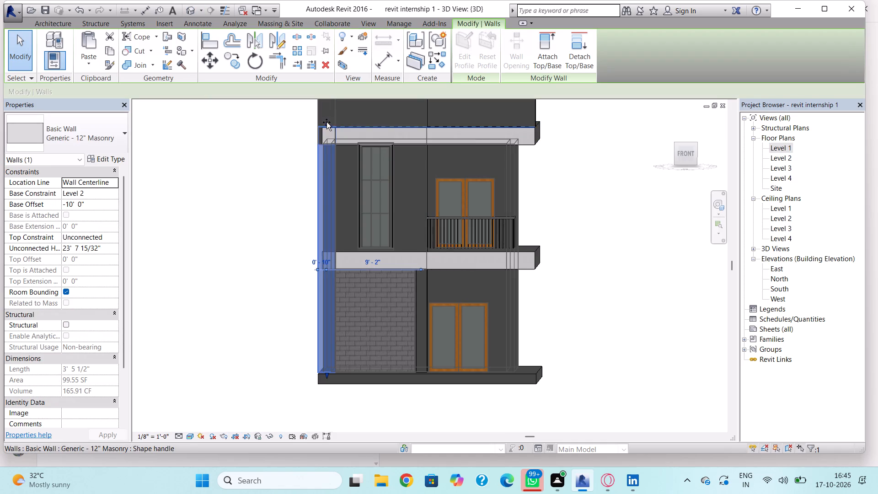
{"action": "left_click_drag", "start_coordinate": [327, 122], "coordinate": [338, 128]}
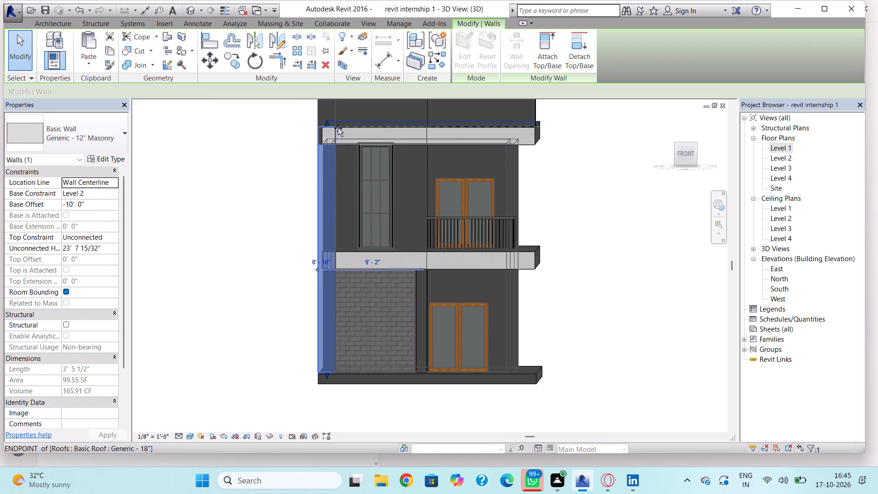
{"action": "key", "text": "Escape"}
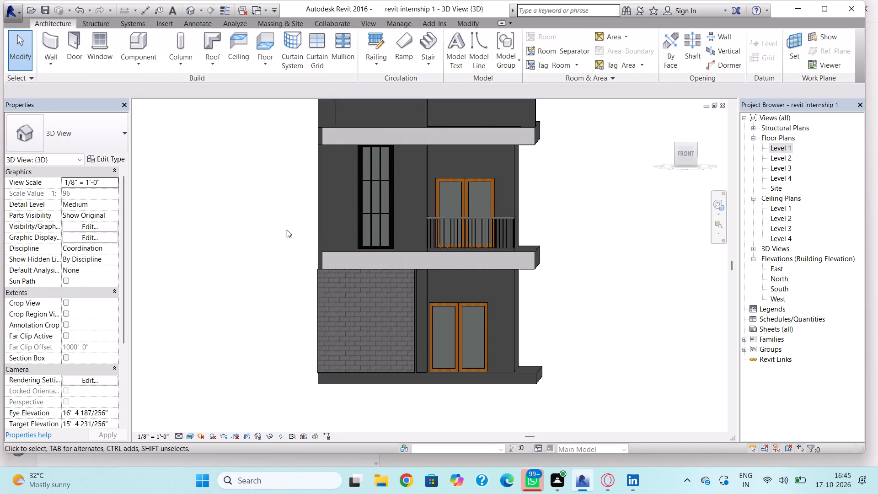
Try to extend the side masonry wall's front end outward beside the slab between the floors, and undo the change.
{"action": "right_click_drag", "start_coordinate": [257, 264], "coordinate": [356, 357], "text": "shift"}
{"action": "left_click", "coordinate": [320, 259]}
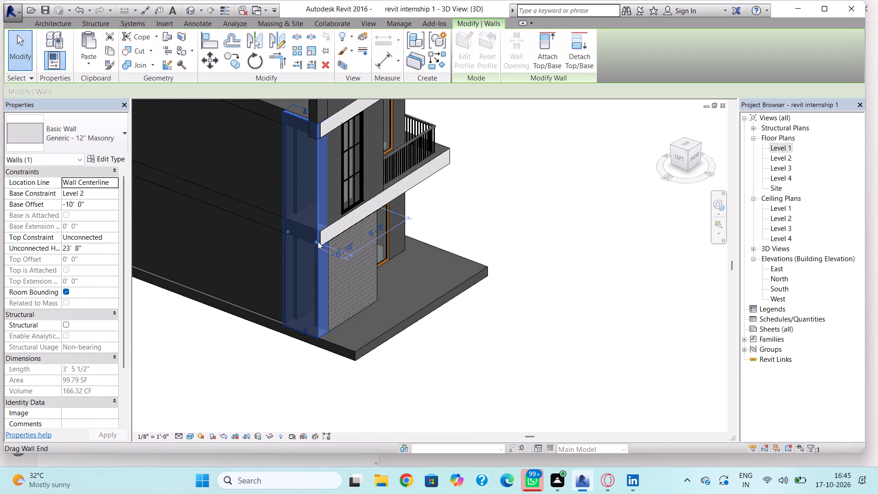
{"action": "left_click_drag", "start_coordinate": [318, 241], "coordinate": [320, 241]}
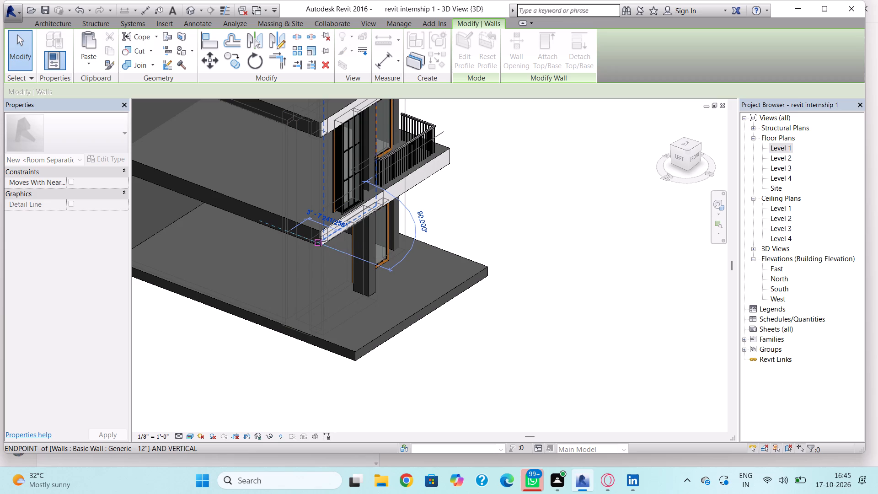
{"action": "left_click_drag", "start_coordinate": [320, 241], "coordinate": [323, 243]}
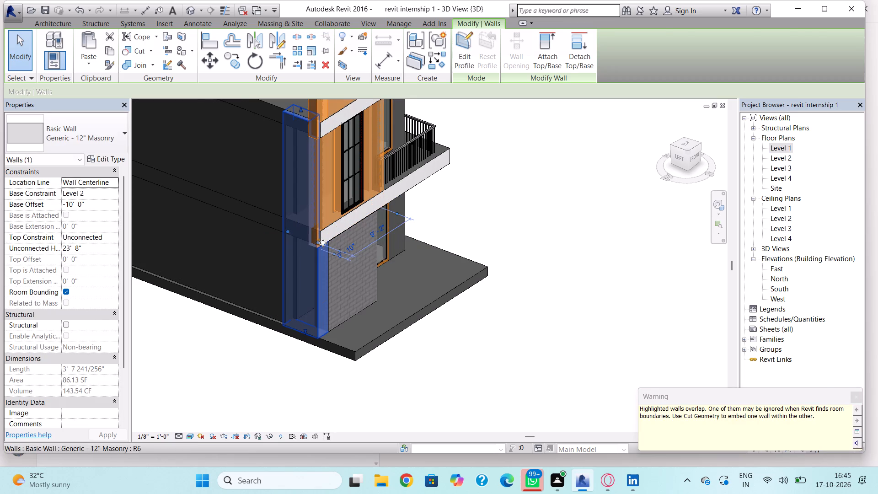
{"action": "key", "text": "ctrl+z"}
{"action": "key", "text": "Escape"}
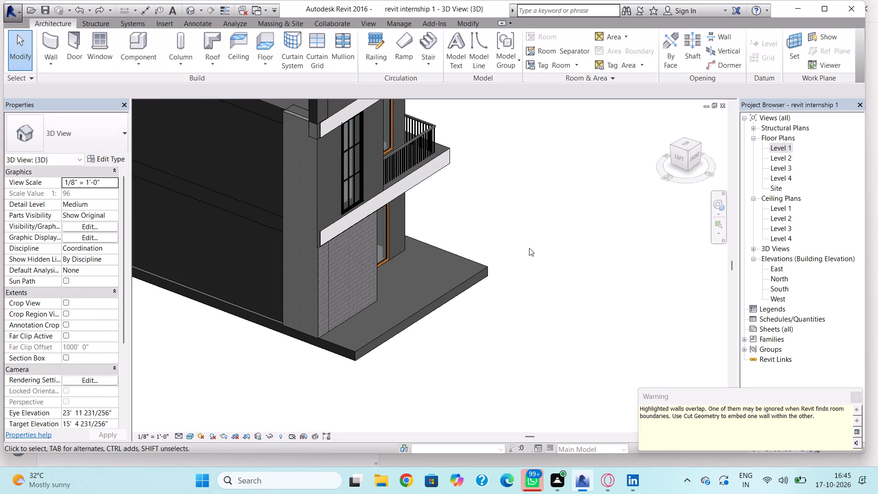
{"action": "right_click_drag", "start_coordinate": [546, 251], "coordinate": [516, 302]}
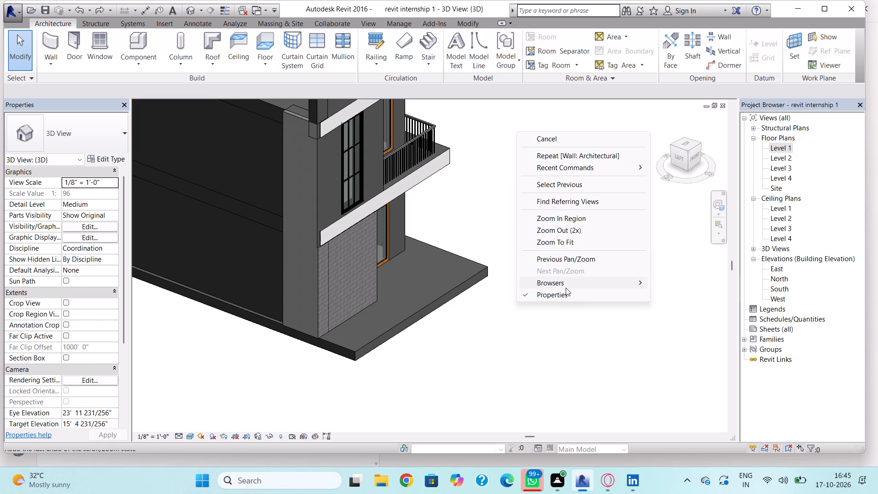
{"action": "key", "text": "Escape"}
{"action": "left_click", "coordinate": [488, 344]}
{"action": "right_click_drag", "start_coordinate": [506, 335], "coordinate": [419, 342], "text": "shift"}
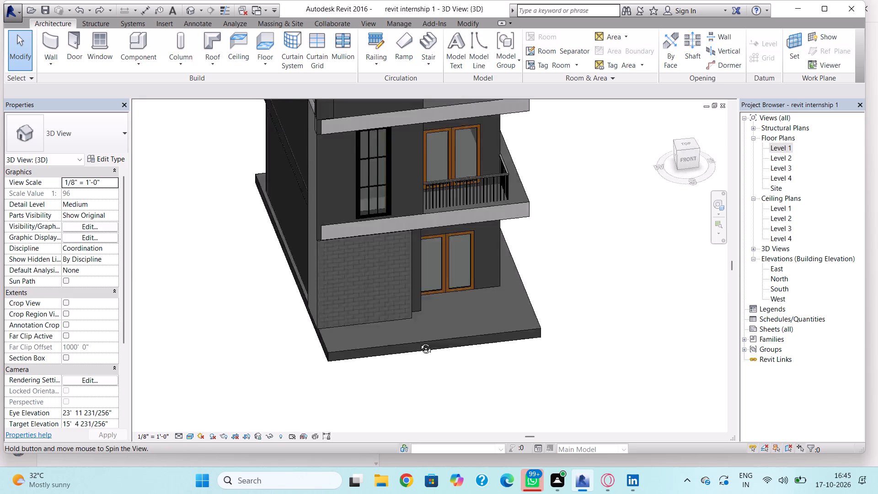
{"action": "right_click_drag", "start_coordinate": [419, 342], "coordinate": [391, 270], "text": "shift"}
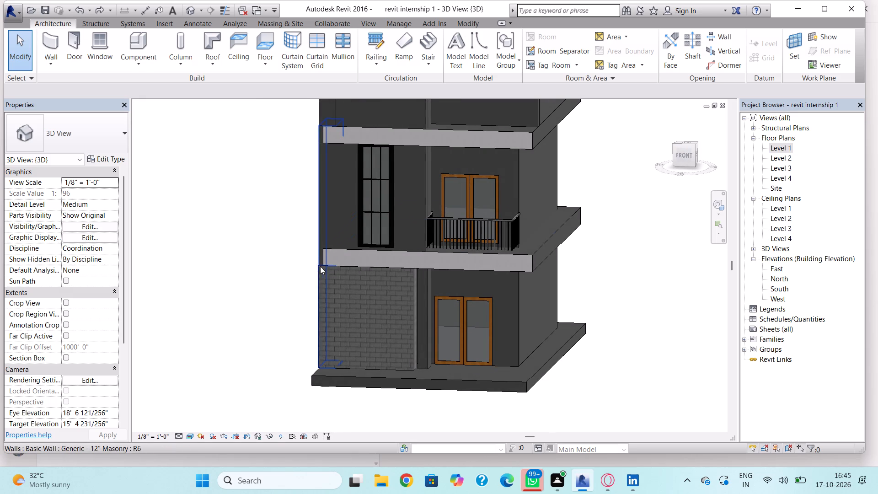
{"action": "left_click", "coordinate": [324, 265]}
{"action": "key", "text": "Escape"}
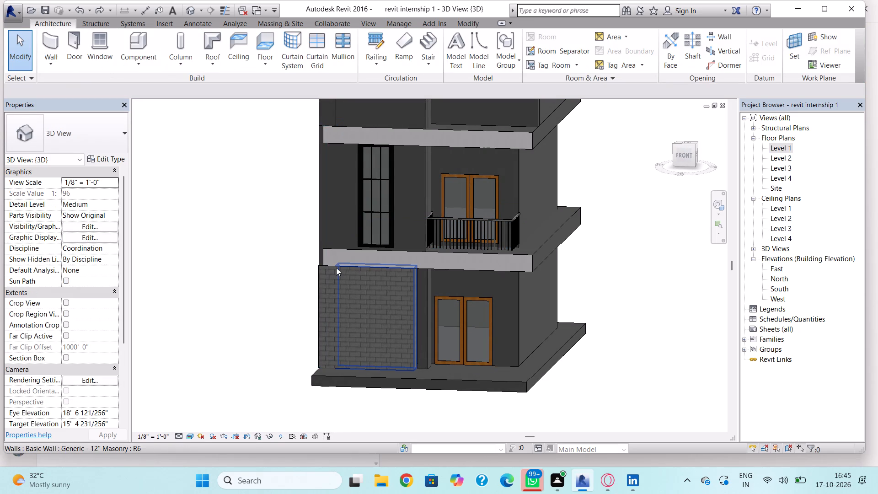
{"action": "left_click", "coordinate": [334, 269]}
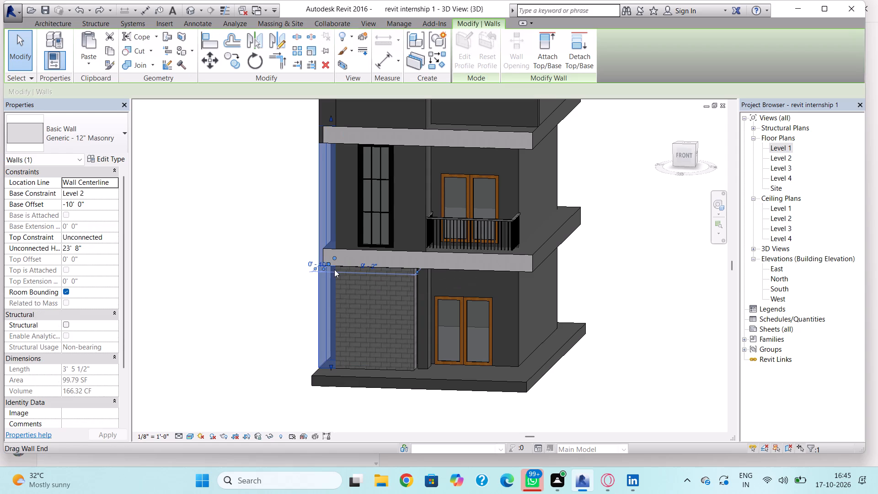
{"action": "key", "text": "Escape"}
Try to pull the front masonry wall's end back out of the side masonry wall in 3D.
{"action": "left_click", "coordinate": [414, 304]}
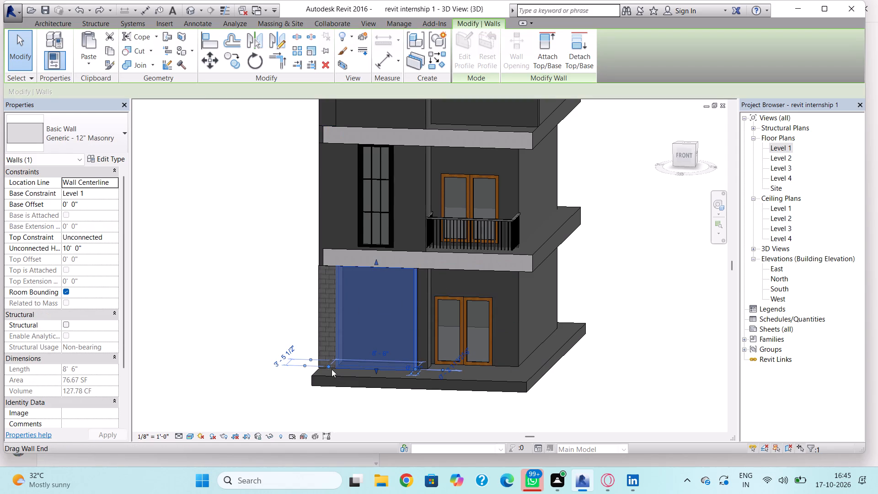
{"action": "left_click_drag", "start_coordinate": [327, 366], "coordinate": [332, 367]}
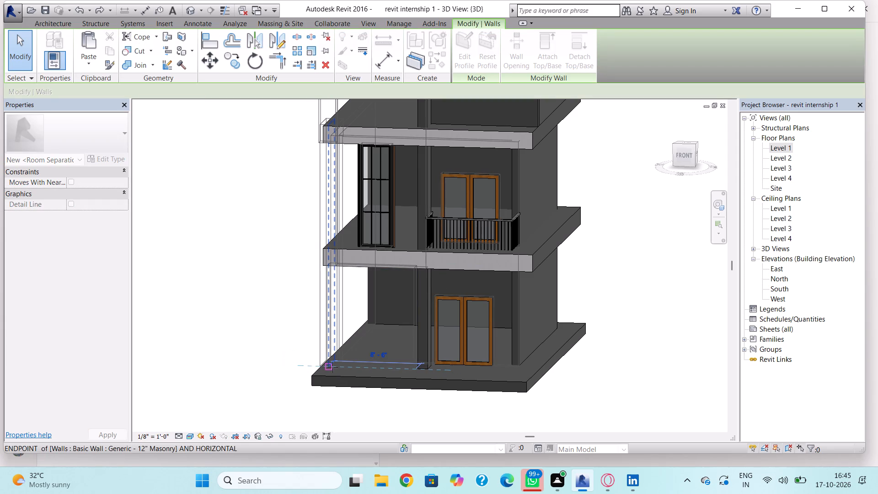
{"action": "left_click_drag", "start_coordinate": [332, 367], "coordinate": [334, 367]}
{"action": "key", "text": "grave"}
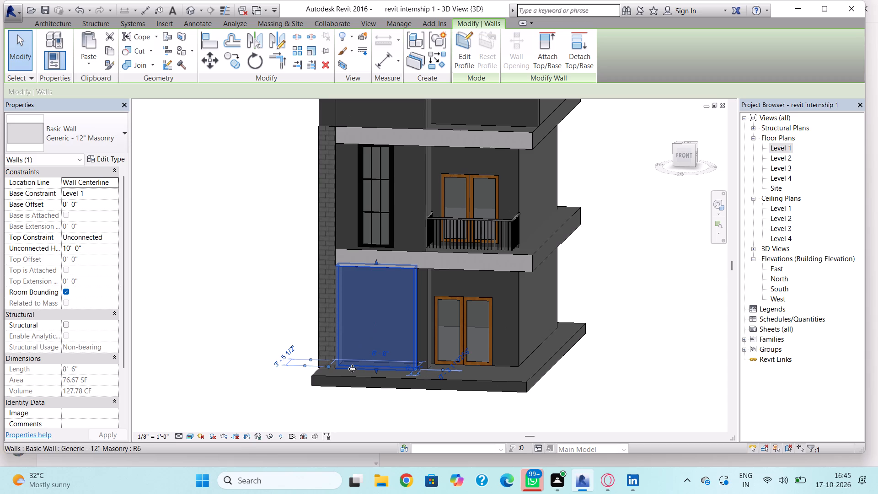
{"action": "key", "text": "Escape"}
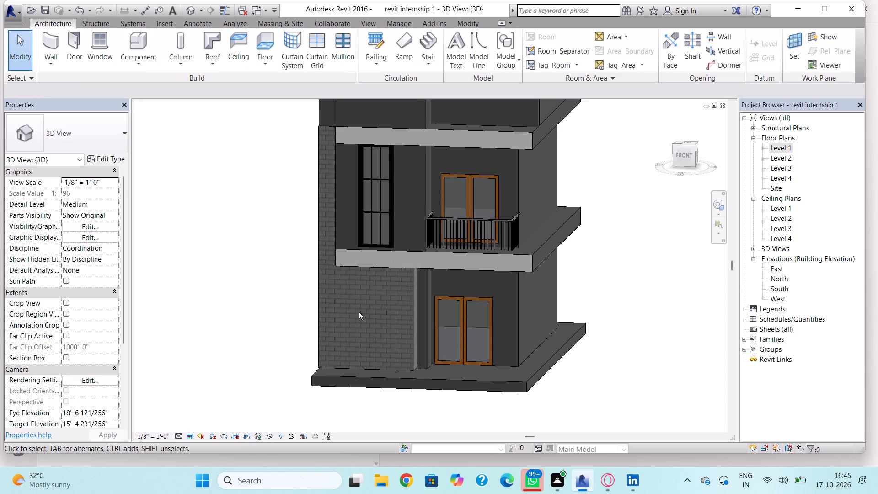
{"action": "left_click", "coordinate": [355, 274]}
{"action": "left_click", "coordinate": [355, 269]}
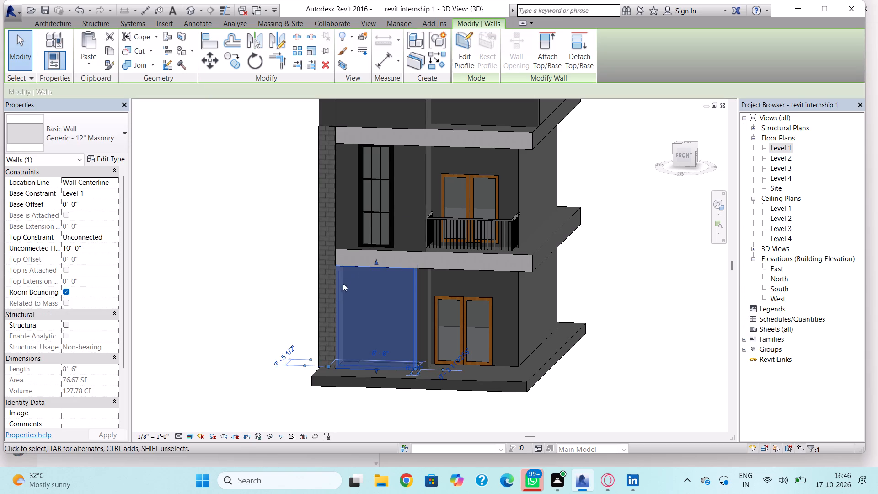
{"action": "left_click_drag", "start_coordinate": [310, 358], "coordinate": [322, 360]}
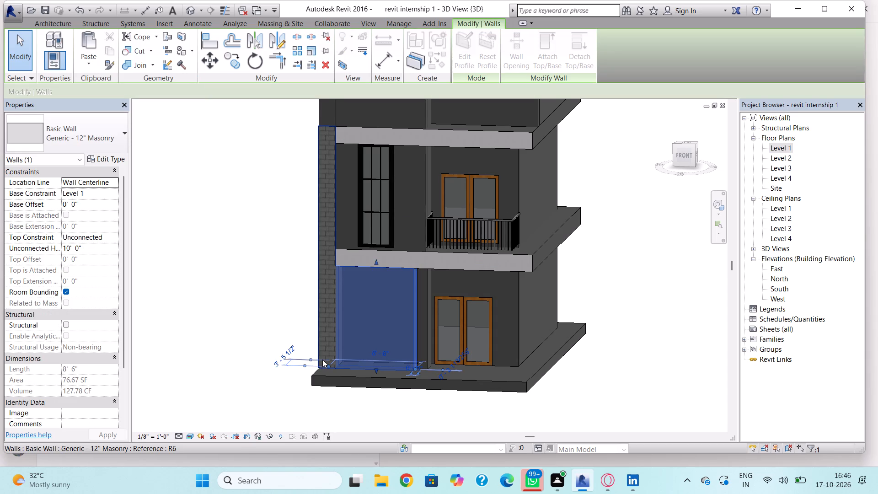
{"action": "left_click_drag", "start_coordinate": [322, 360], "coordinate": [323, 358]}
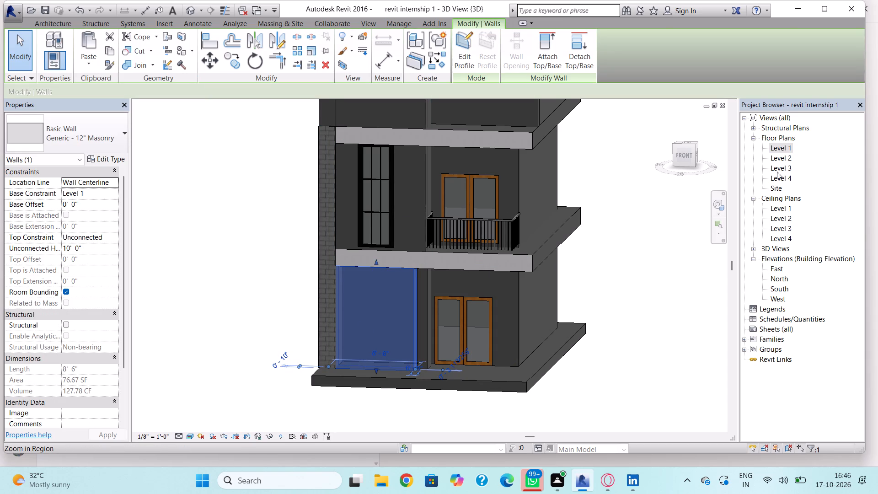
On Level 1, shorten the front masonry wall to 7' 5" by pulling its end clear of the side masonry wall.
{"action": "double_click", "coordinate": [774, 148]}
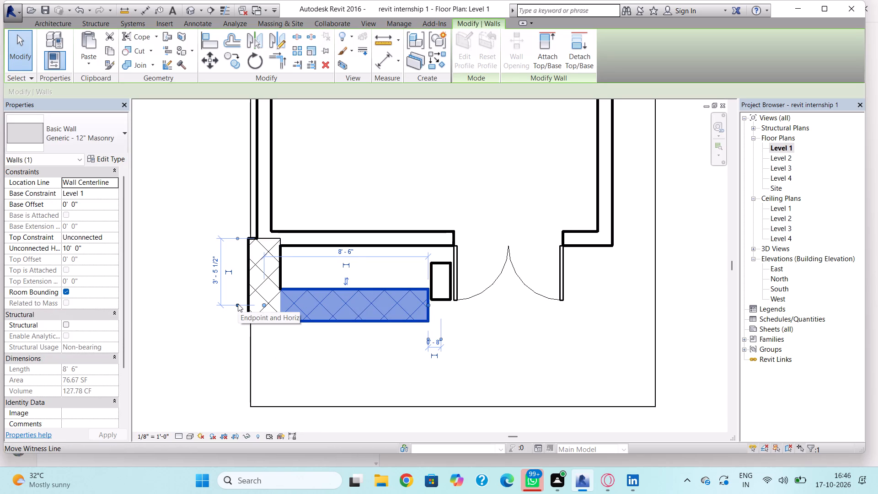
{"action": "left_click_drag", "start_coordinate": [238, 304], "coordinate": [276, 309]}
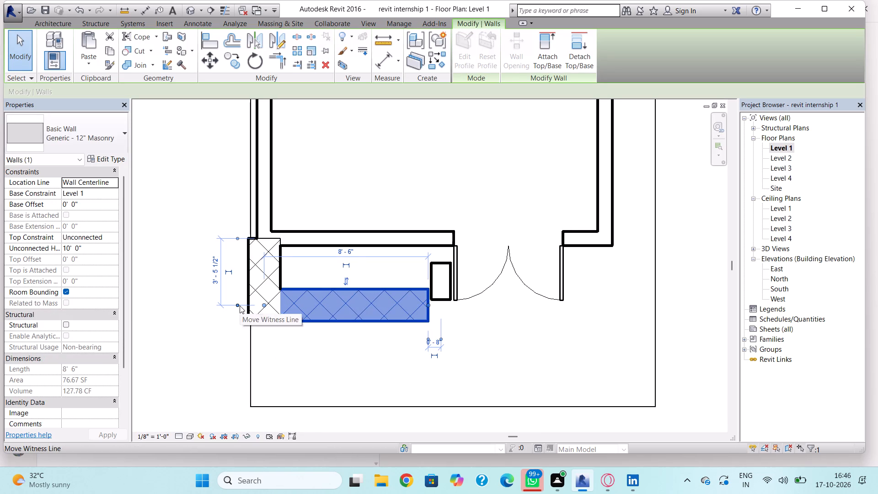
{"action": "left_click_drag", "start_coordinate": [238, 305], "coordinate": [237, 320]}
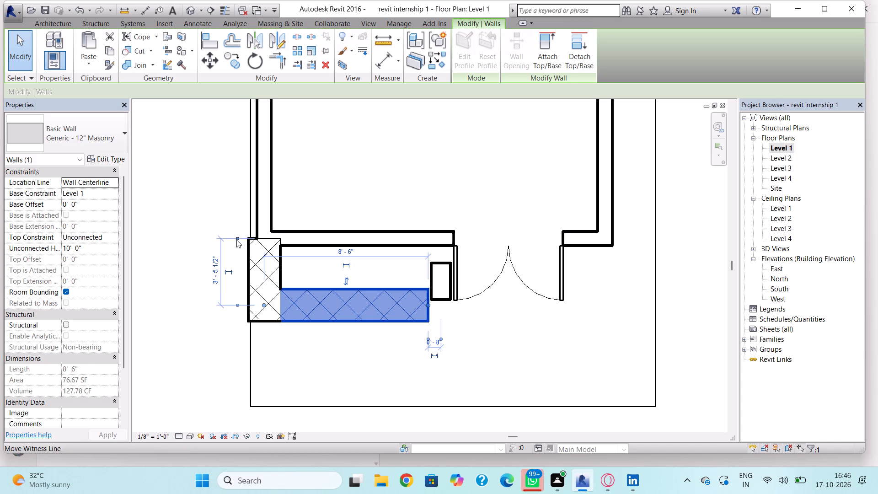
{"action": "left_click_drag", "start_coordinate": [236, 236], "coordinate": [244, 287]}
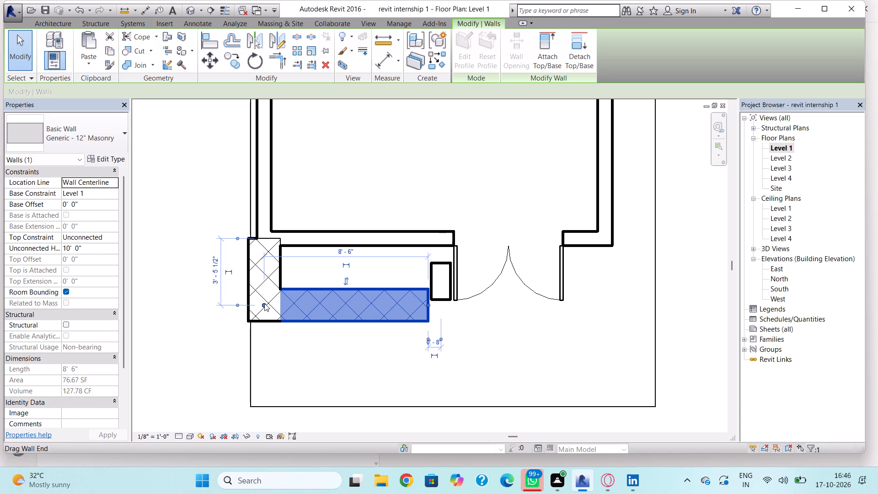
{"action": "left_click_drag", "start_coordinate": [264, 303], "coordinate": [280, 302]}
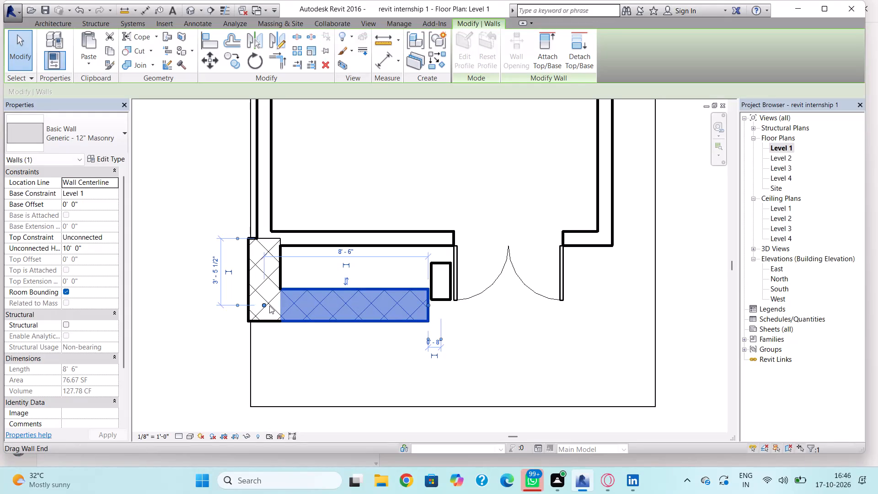
{"action": "scroll", "coordinate": [315, 299], "scroll_direction": "up", "scroll_amount": 5}
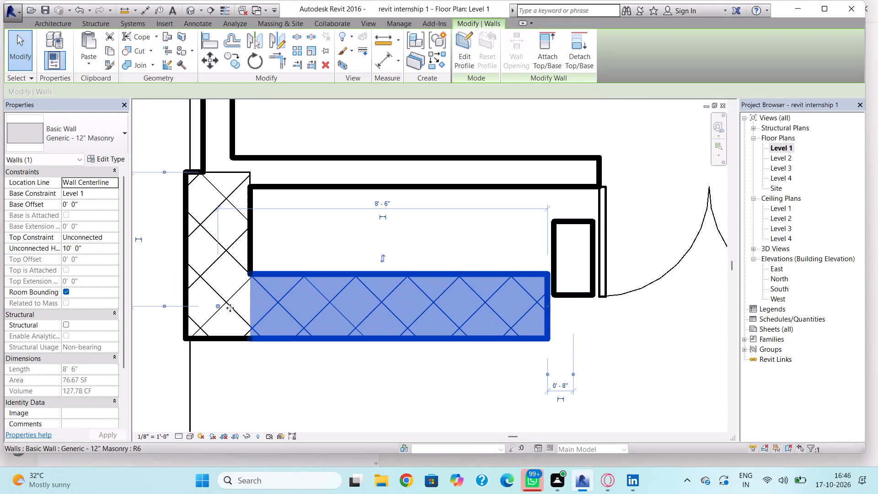
{"action": "left_click_drag", "start_coordinate": [217, 306], "coordinate": [249, 303]}
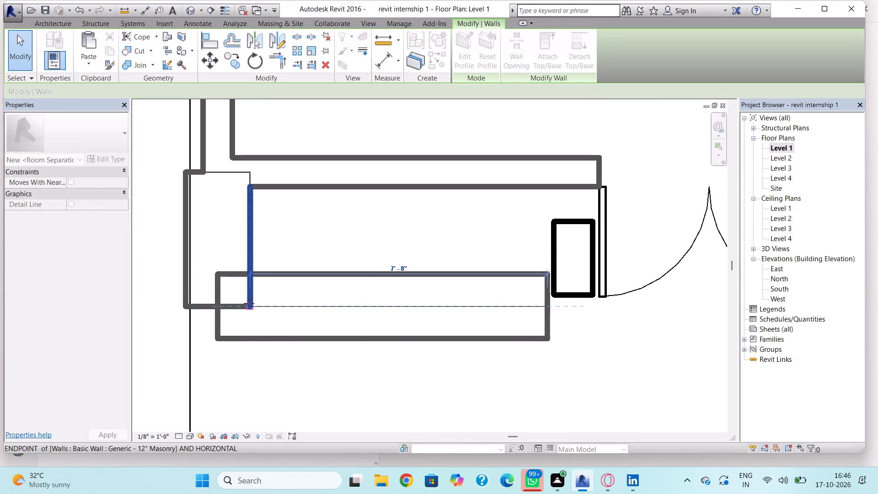
{"action": "left_click_drag", "start_coordinate": [249, 303], "coordinate": [261, 301]}
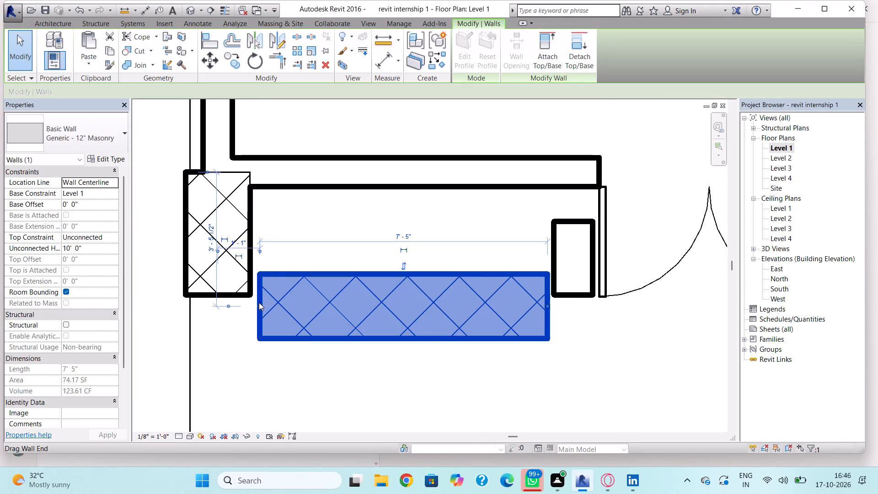
Nudge the front masonry wall toward the side masonry wall and back toward the house, to offsets of 1' 0" and 3' 3".
{"action": "scroll", "coordinate": [259, 304], "scroll_direction": "up", "scroll_amount": 3}
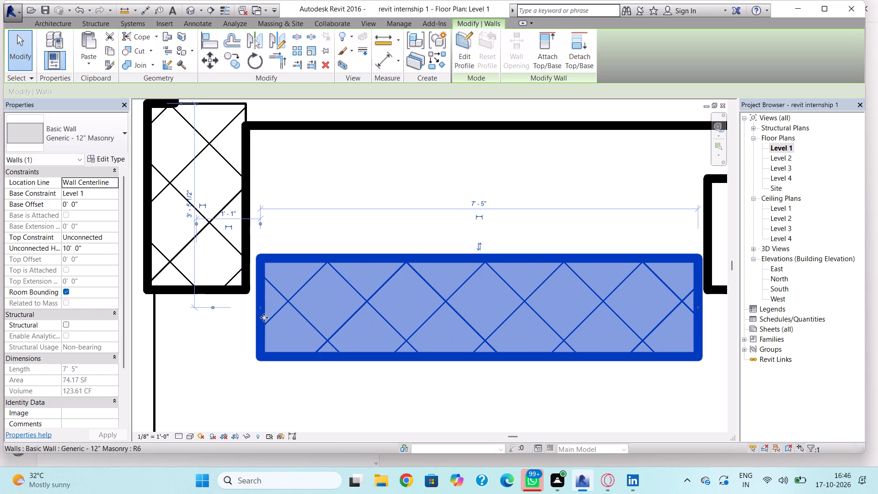
{"action": "key", "text": "Left"}
{"action": "key", "text": "Left"}
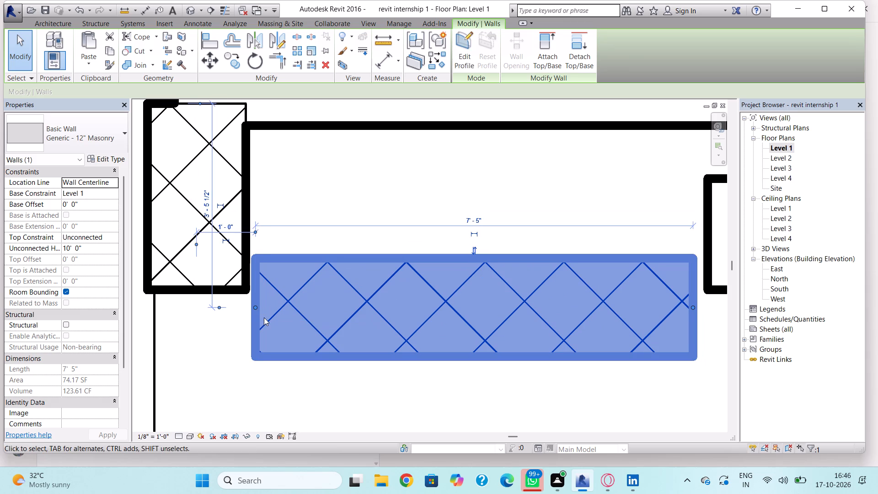
{"action": "key", "text": "Up"}
{"action": "key", "text": "Up"}
{"action": "key", "text": "Up"}
{"action": "key", "text": "Up"}
{"action": "key", "text": "Up"}
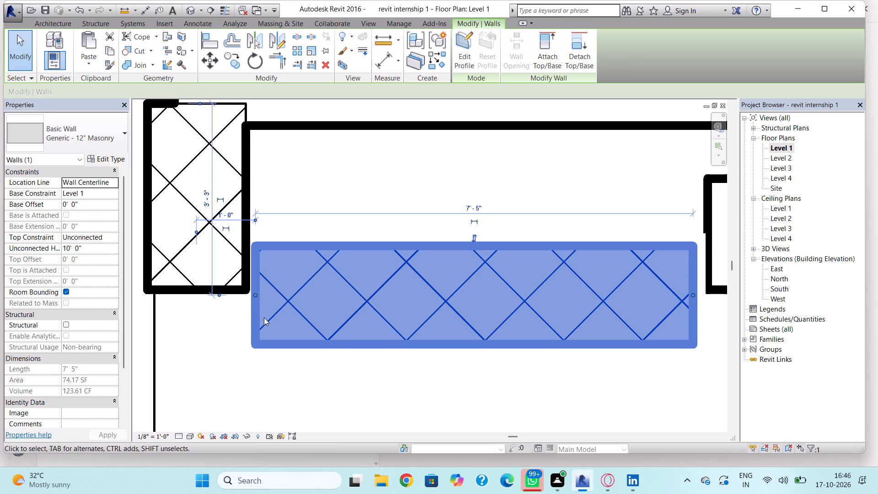
In the 3D view, paint the front face of the masonry side wall with Gypsum Wall Board.
{"action": "left_click", "coordinate": [188, 10]}
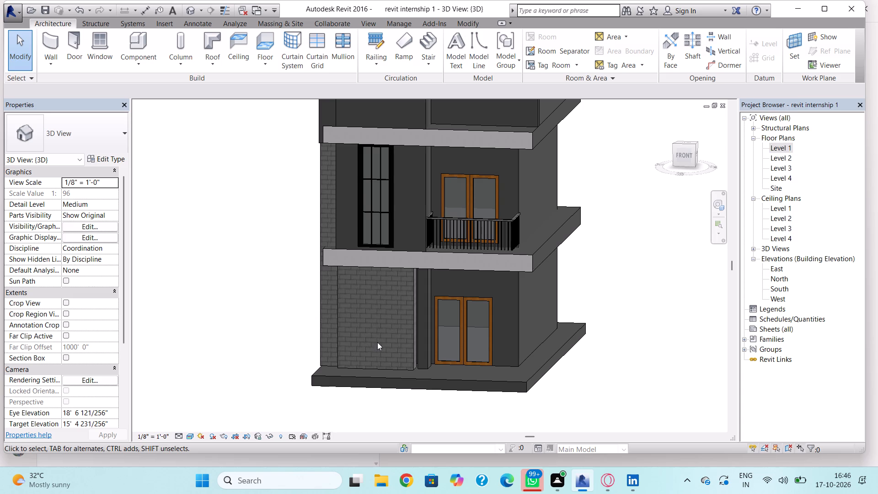
{"action": "left_click", "coordinate": [332, 341]}
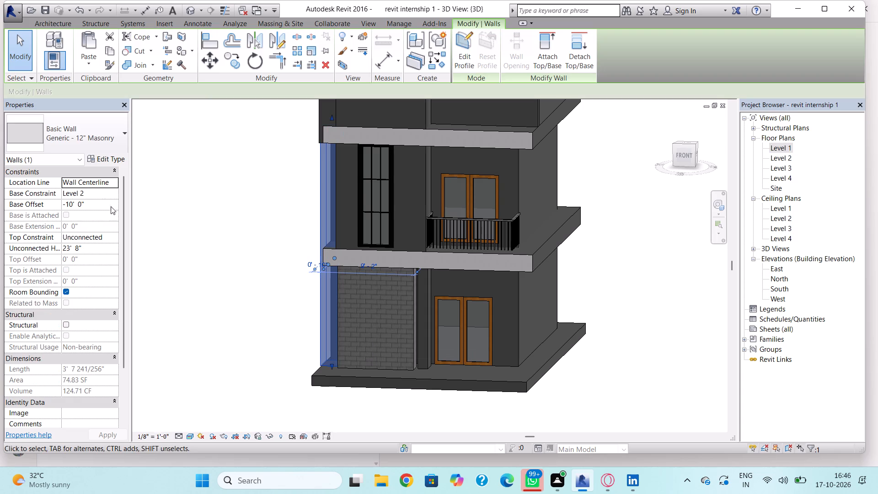
{"action": "left_click", "coordinate": [178, 52]}
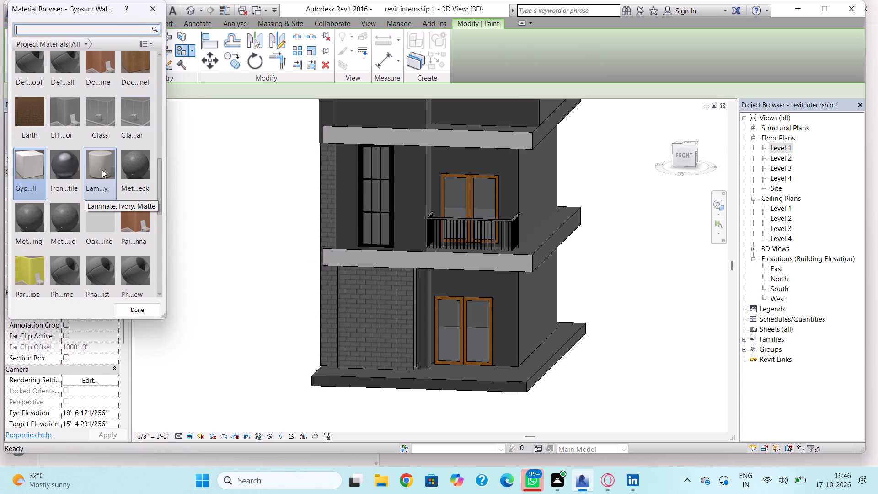
{"action": "left_click", "coordinate": [36, 171]}
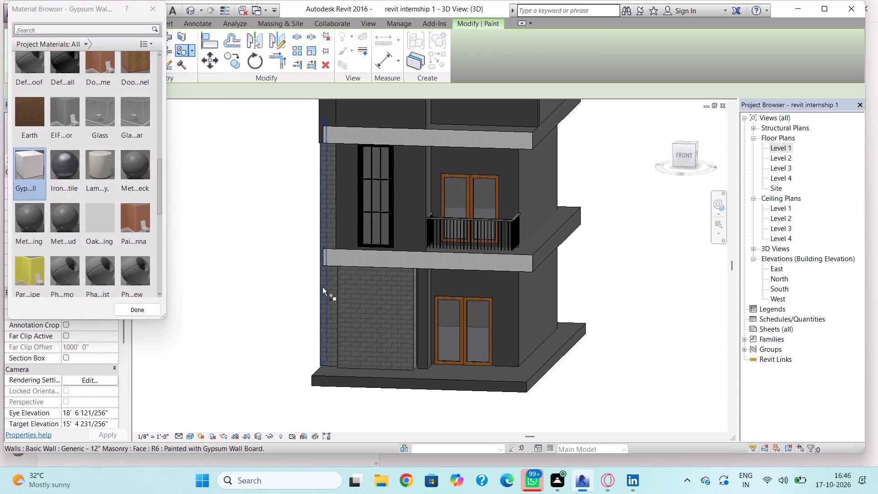
{"action": "left_click", "coordinate": [325, 288]}
{"action": "left_click", "coordinate": [332, 287]}
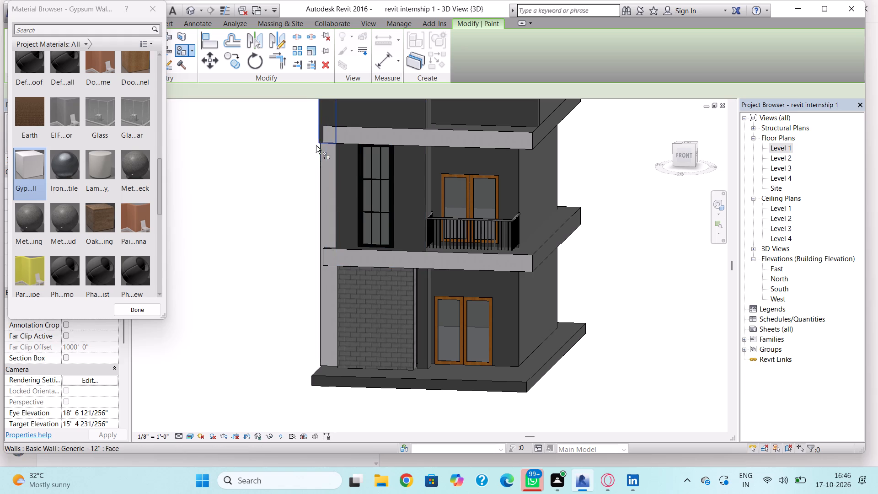
{"action": "left_click", "coordinate": [320, 139]}
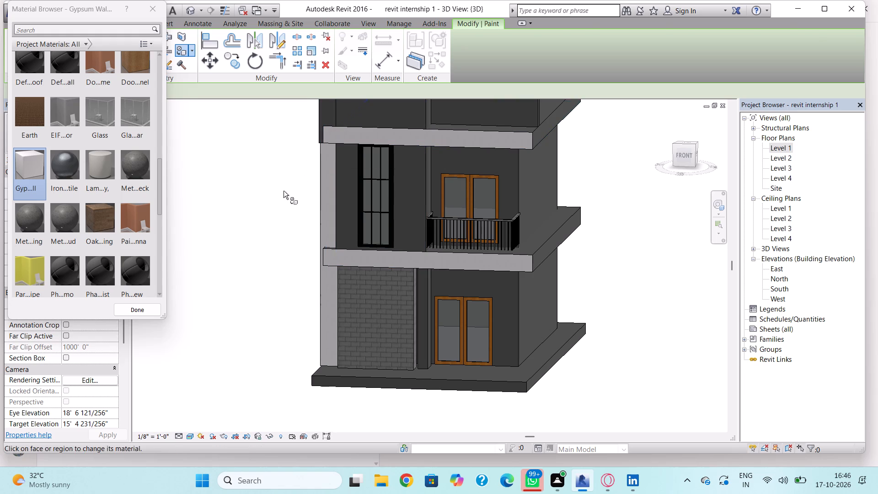
{"action": "key", "text": "Escape"}
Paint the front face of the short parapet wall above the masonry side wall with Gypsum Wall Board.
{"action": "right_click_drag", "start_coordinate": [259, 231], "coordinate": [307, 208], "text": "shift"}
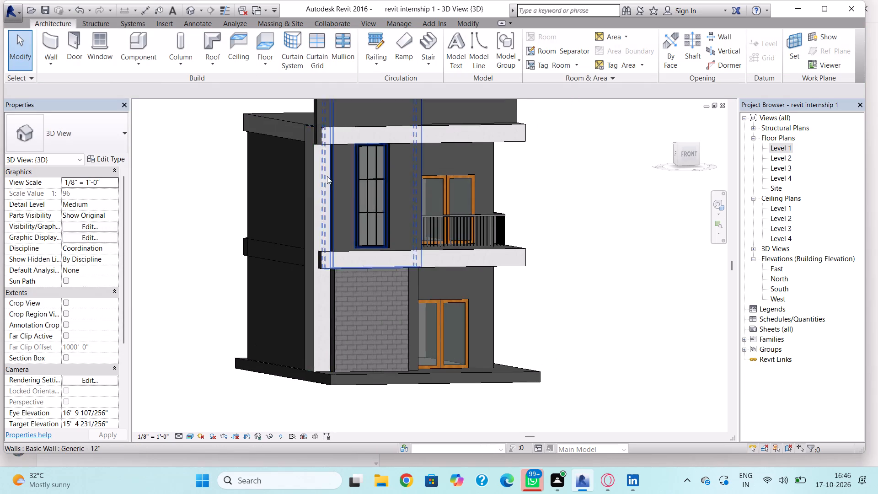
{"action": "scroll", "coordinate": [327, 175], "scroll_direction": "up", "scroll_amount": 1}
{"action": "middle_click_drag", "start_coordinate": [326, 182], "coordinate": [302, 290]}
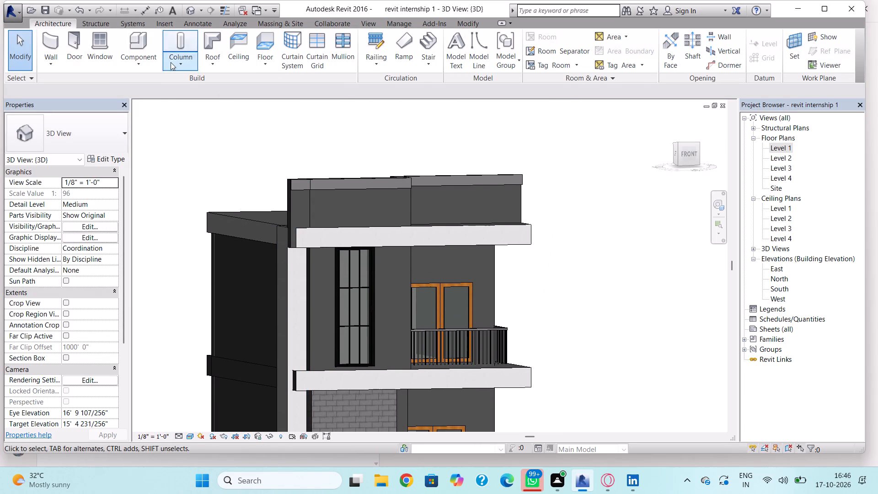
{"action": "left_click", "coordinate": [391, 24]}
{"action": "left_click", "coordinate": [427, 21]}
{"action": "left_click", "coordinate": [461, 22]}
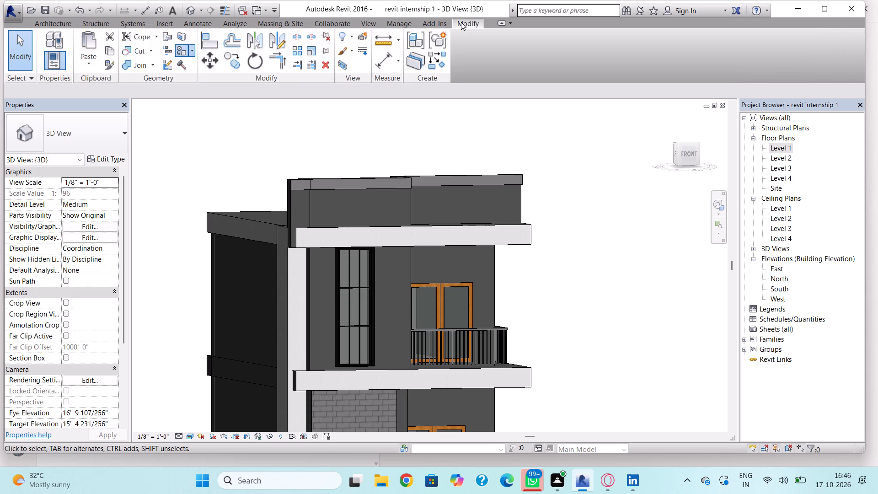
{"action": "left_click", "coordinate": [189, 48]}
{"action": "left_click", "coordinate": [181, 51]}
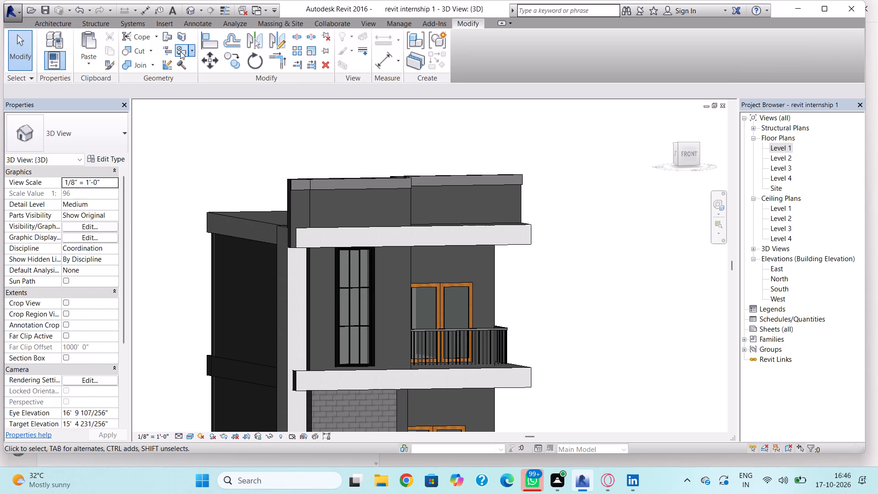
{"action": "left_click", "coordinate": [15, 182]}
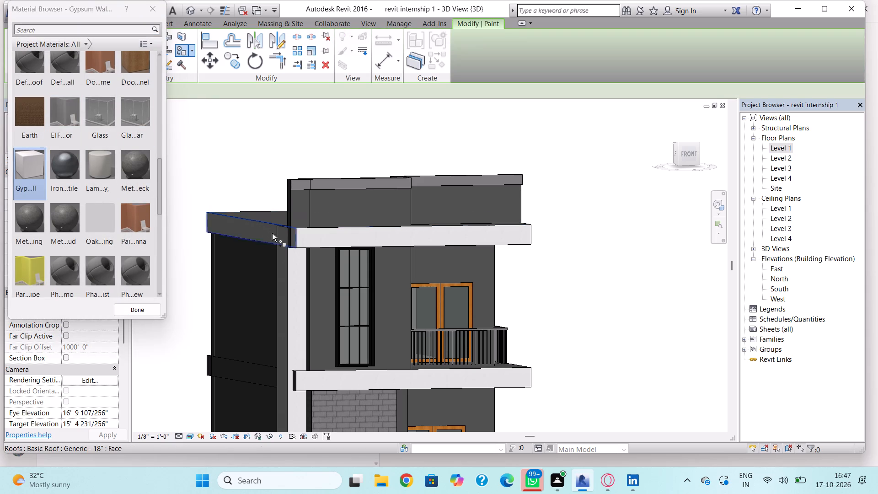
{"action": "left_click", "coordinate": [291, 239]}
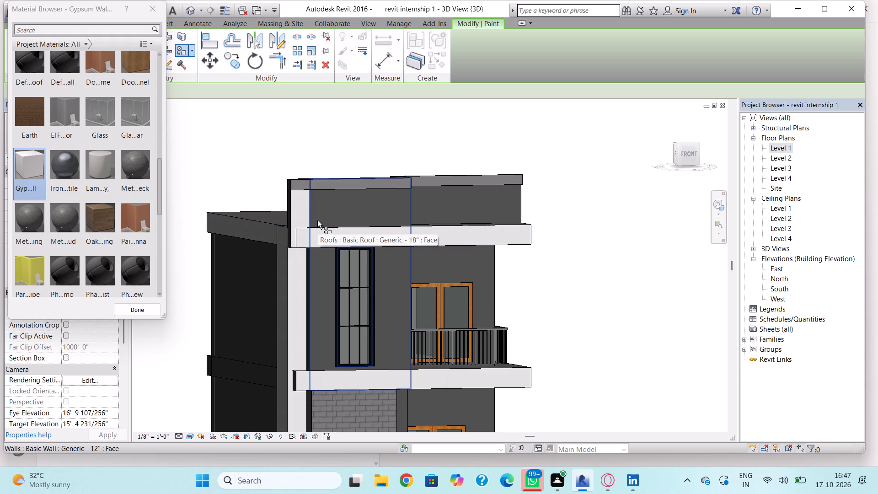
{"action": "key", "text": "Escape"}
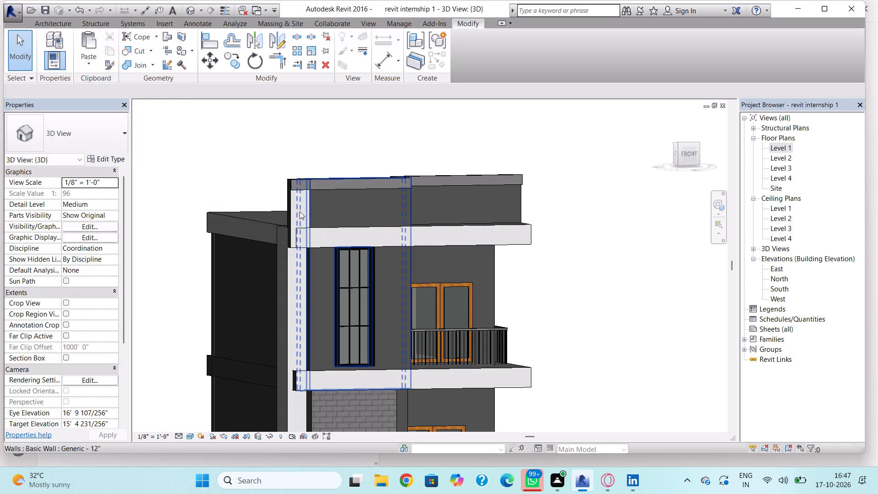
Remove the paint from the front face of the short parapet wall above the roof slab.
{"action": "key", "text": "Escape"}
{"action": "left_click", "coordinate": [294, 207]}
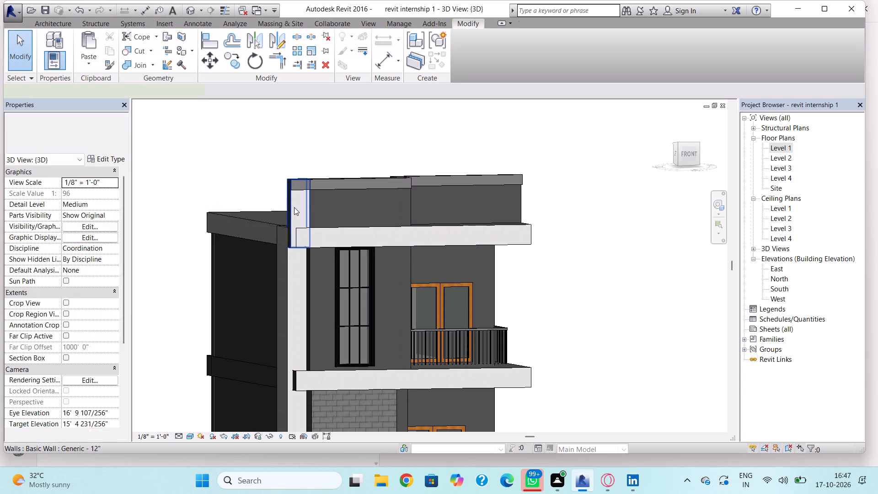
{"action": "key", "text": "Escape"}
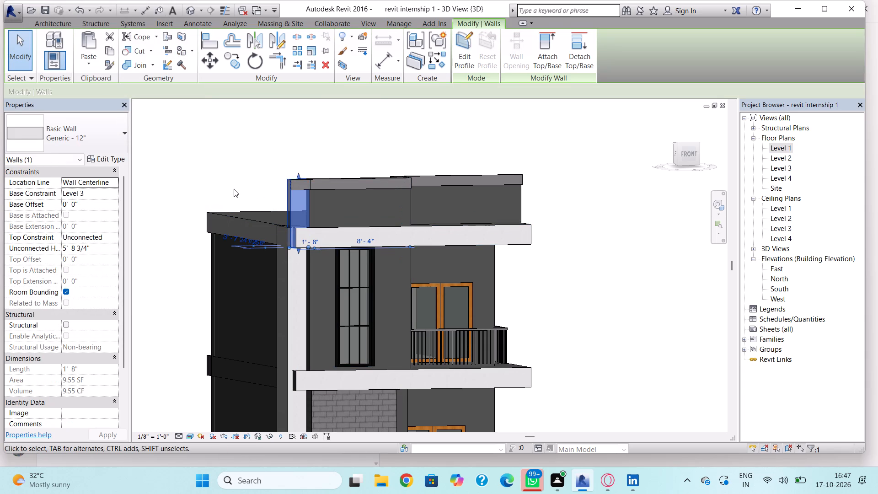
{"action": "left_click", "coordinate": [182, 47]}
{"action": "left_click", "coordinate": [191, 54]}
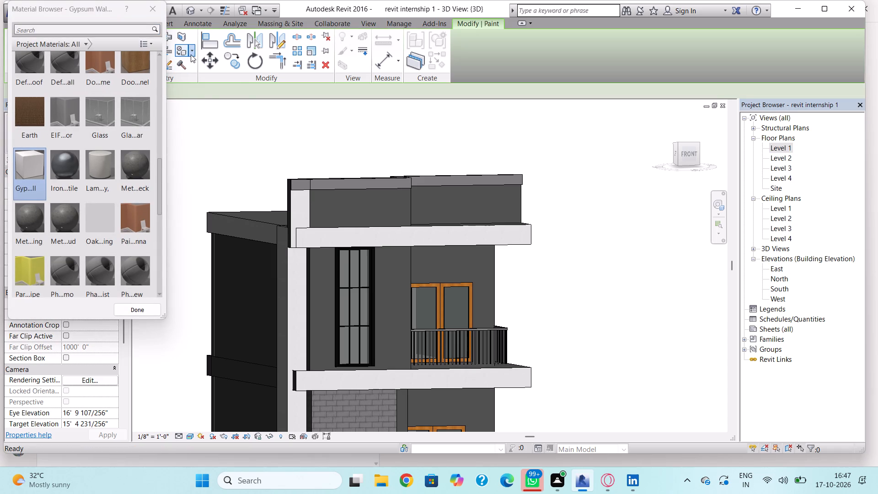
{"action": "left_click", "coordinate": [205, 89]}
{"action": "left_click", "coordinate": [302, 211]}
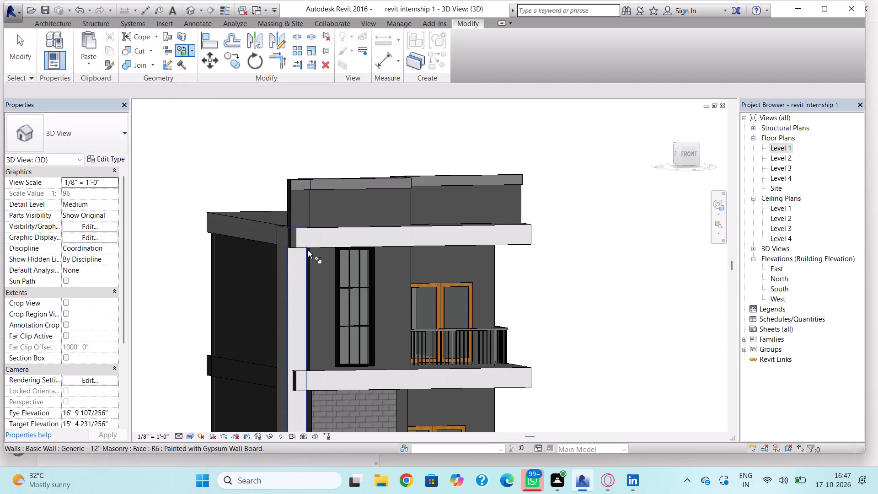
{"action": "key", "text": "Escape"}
Edit the Level 3 roof footprint, moving its side boundary outward to the outer face of the short parapet wall.
{"action": "right_click_drag", "start_coordinate": [299, 244], "coordinate": [271, 263]}
{"action": "key", "text": "Escape"}
{"action": "right_click_drag", "start_coordinate": [286, 263], "coordinate": [263, 284], "text": "shift"}
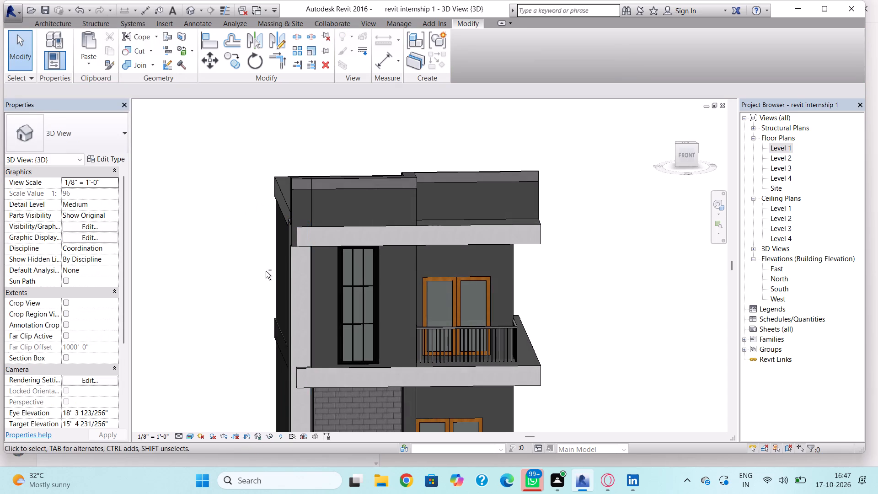
{"action": "scroll", "coordinate": [292, 245], "scroll_direction": "up", "scroll_amount": 3}
{"action": "key", "text": "Escape"}
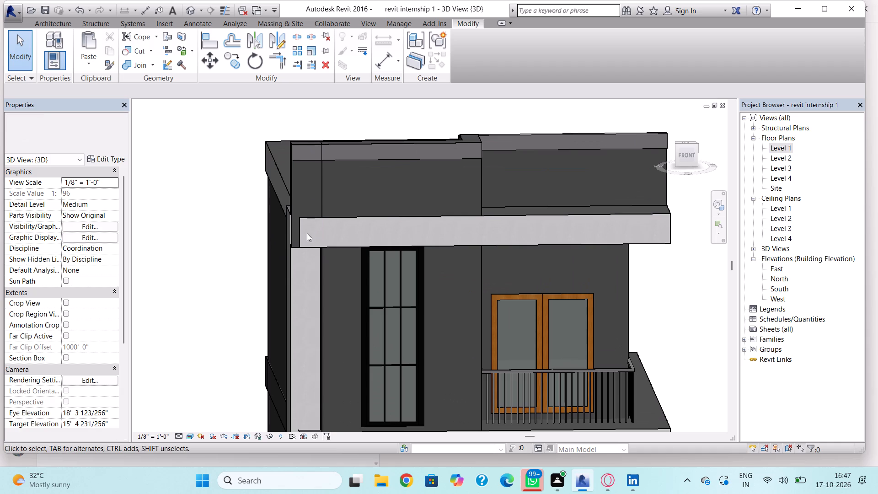
{"action": "left_click", "coordinate": [301, 238]}
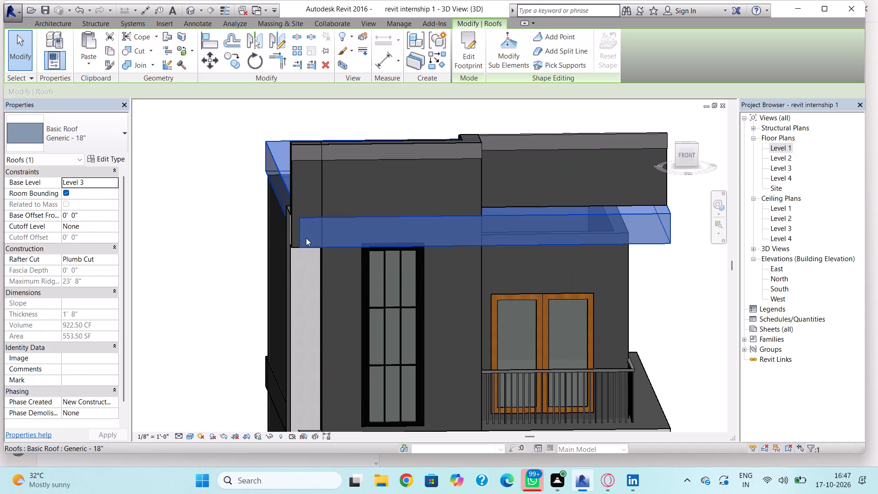
{"action": "double_click", "coordinate": [302, 238]}
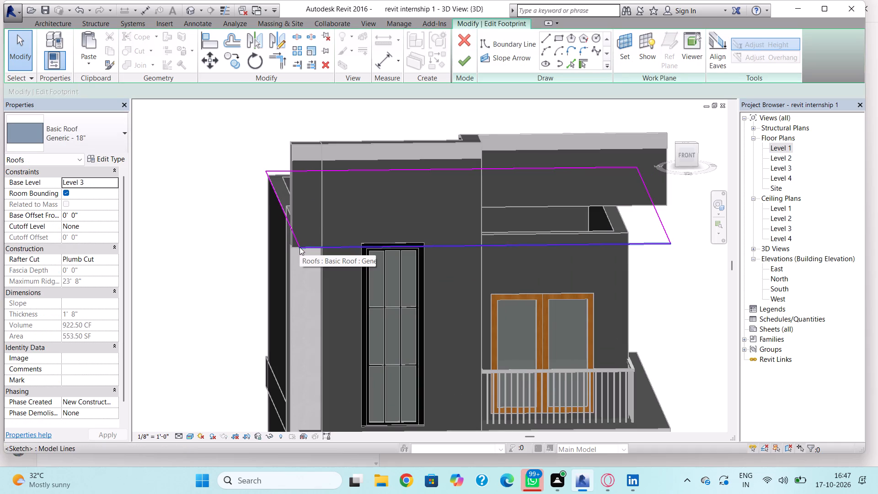
{"action": "left_click", "coordinate": [781, 173]}
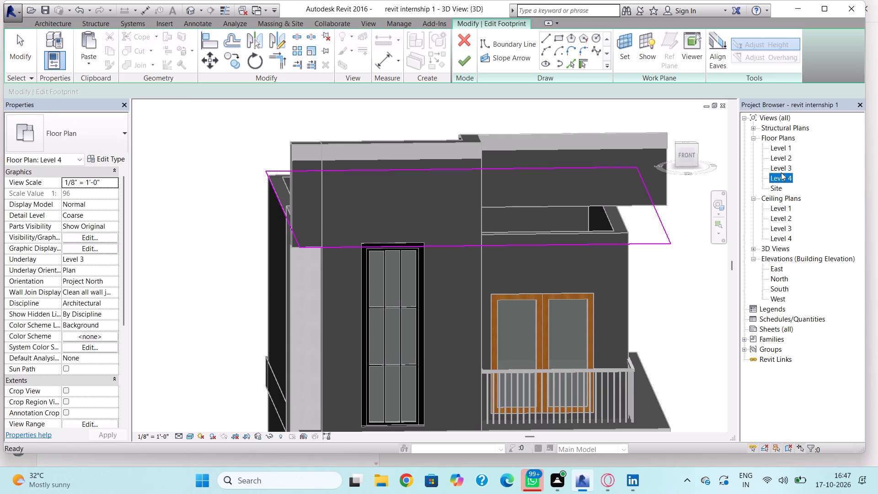
{"action": "double_click", "coordinate": [781, 172]}
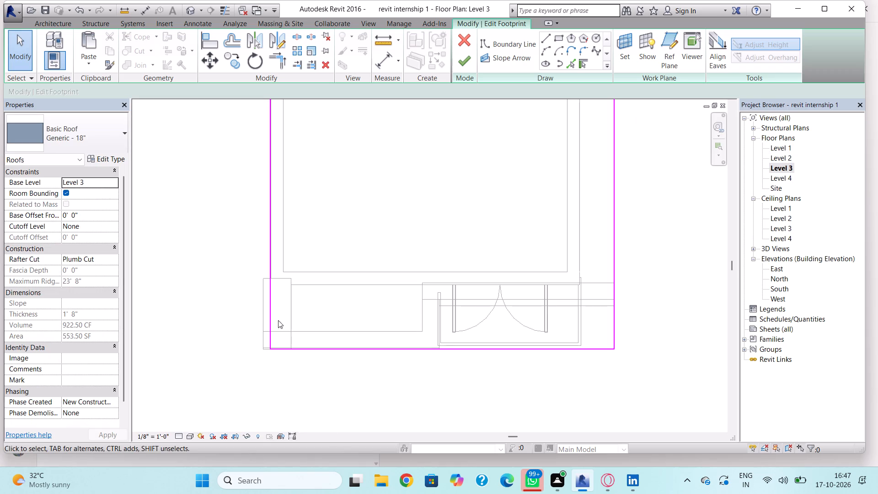
{"action": "left_click", "coordinate": [272, 336]}
{"action": "key", "text": "Left"}
{"action": "key", "text": "Left"}
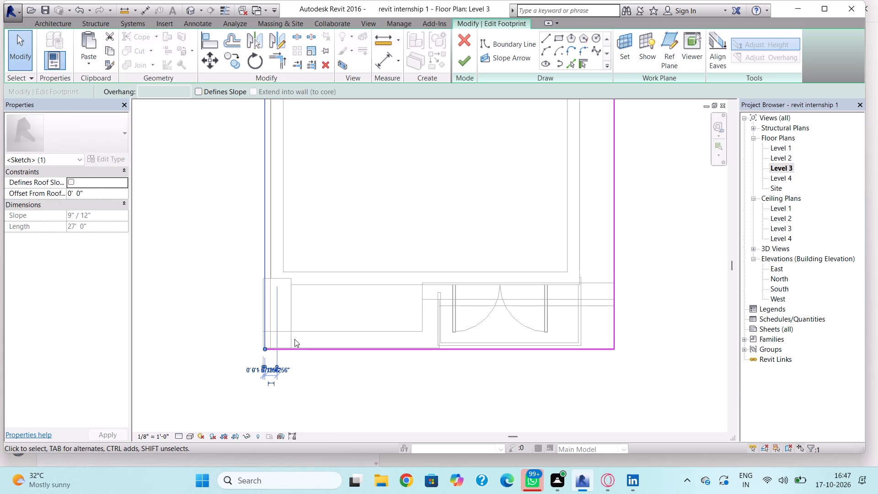
{"action": "key", "text": "Left"}
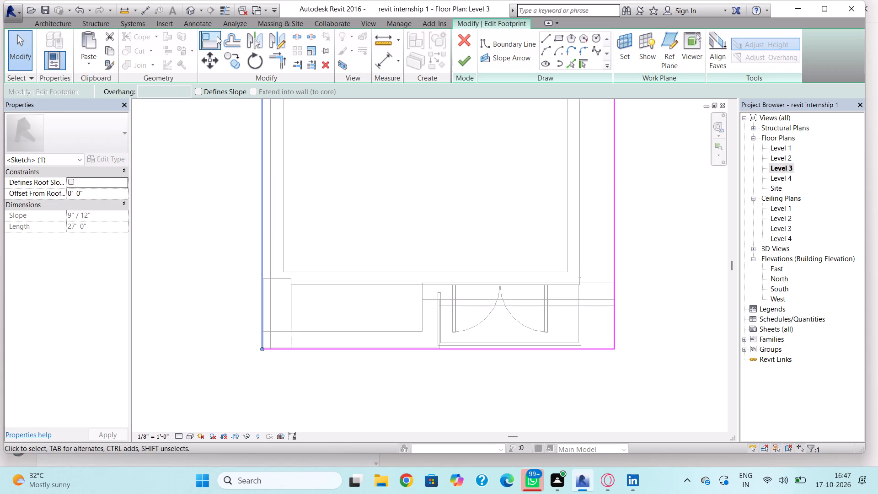
{"action": "left_click", "coordinate": [470, 68]}
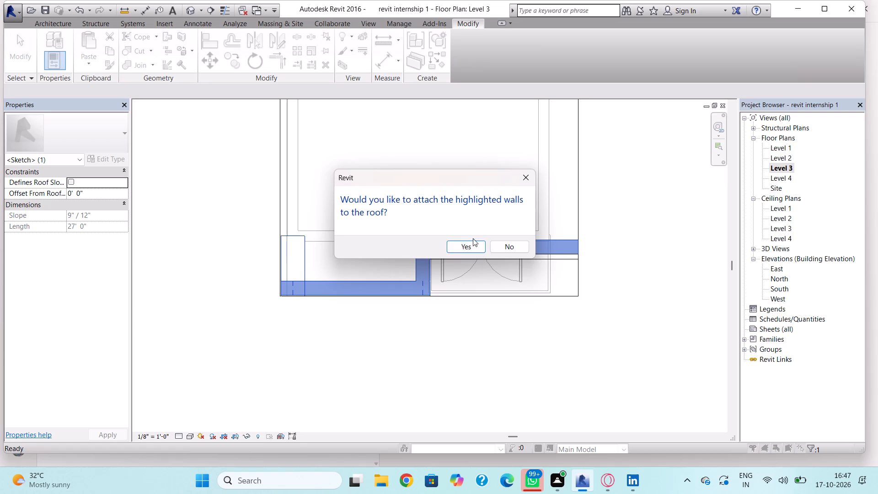
{"action": "left_click", "coordinate": [468, 243]}
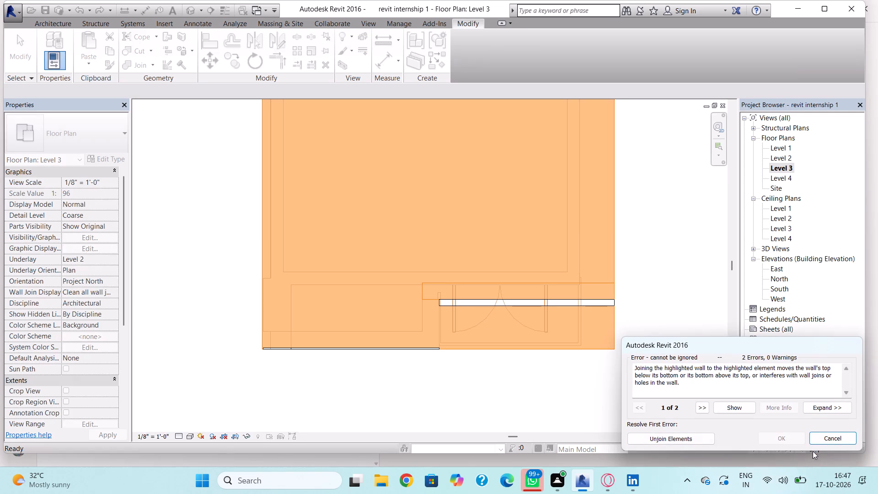
{"action": "left_click", "coordinate": [827, 439]}
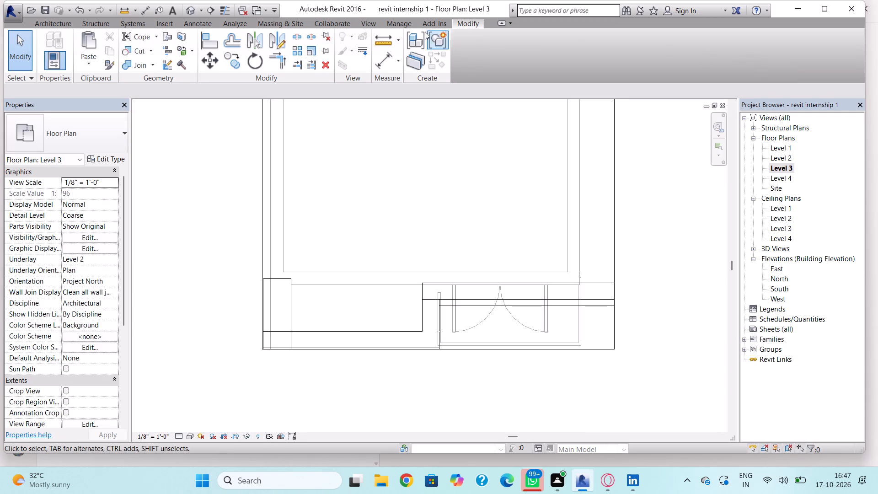
In the Level 1 plan, nudge the front Generic - 12" Masonry wall sideways until its end meets the pier.
{"action": "left_click", "coordinate": [191, 11]}
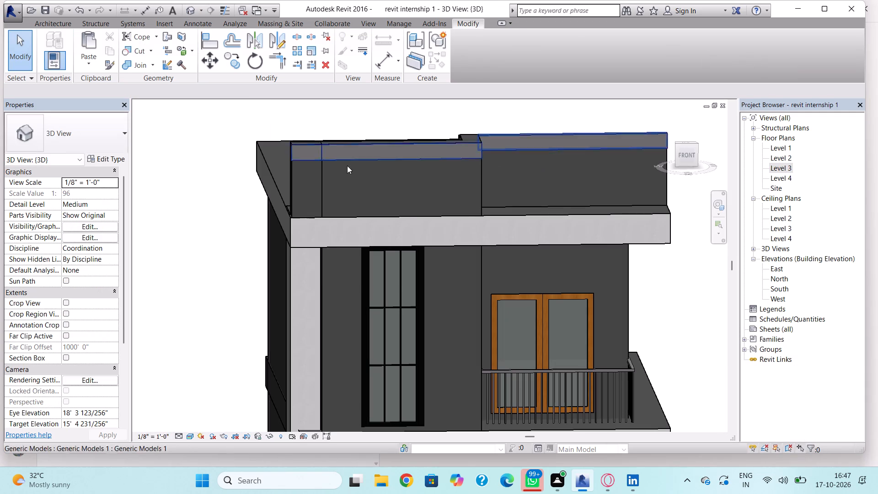
{"action": "key", "text": "Escape"}
{"action": "scroll", "coordinate": [450, 315], "scroll_direction": "down", "scroll_amount": 1}
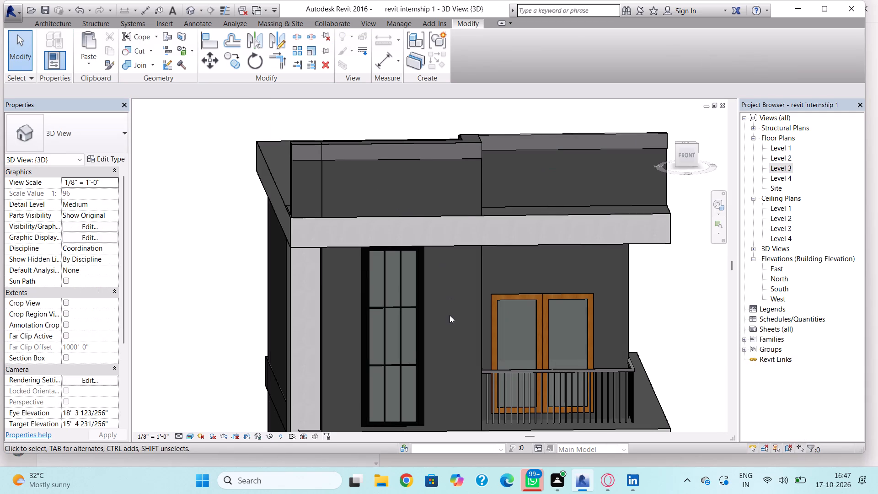
{"action": "middle_click_drag", "start_coordinate": [451, 320], "coordinate": [434, 180]}
{"action": "middle_click_drag", "start_coordinate": [443, 276], "coordinate": [441, 219]}
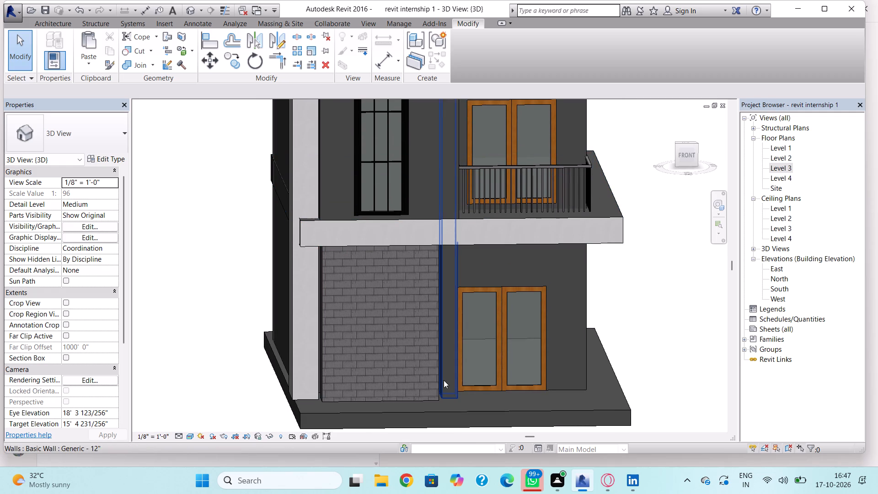
{"action": "double_click", "coordinate": [782, 148]}
{"action": "scroll", "coordinate": [420, 319], "scroll_direction": "up", "scroll_amount": 2}
{"action": "scroll", "coordinate": [734, 319], "scroll_direction": "down", "scroll_amount": 2}
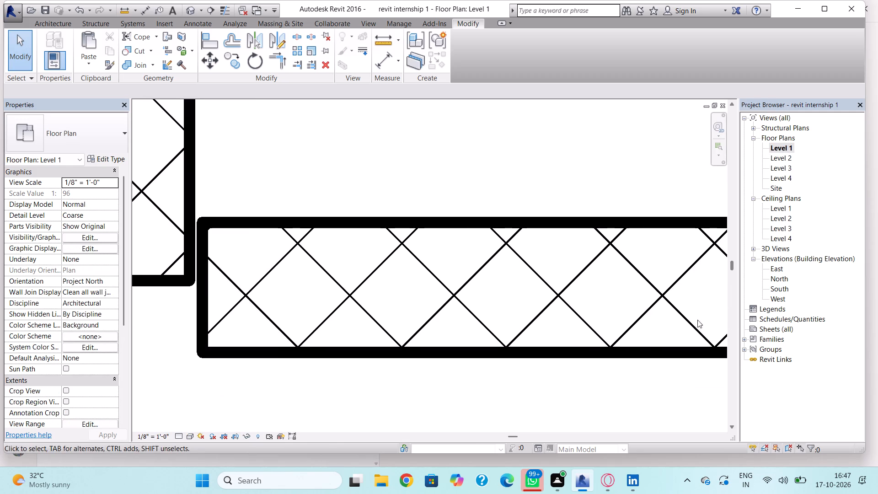
{"action": "middle_click_drag", "start_coordinate": [691, 320], "coordinate": [473, 285]}
{"action": "left_click", "coordinate": [560, 284]}
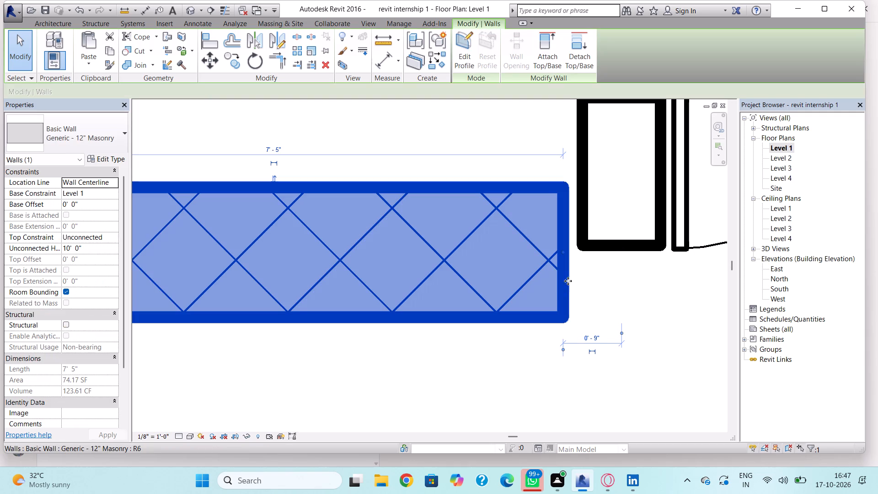
{"action": "scroll", "coordinate": [571, 278], "scroll_direction": "up", "scroll_amount": 4}
{"action": "key", "text": "Right"}
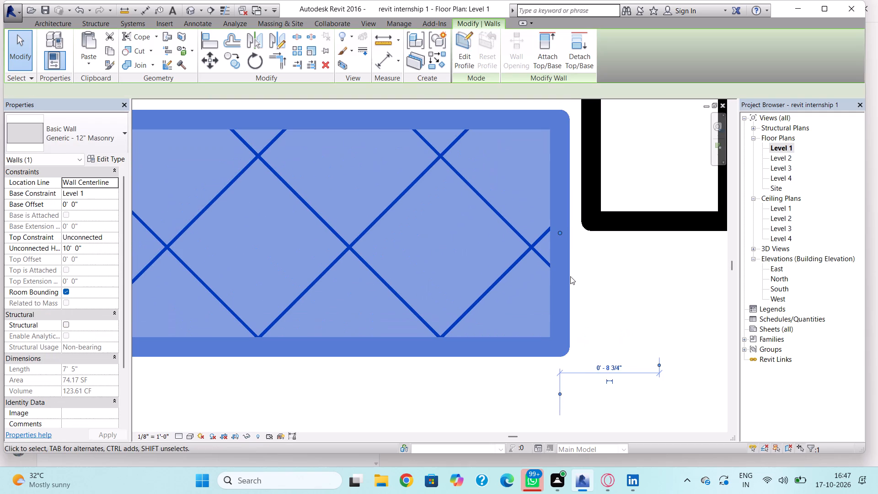
{"action": "key", "text": "Right"}
{"action": "key", "text": "Right"}
{"action": "key", "text": "Right"}
{"action": "key", "text": "Right"}
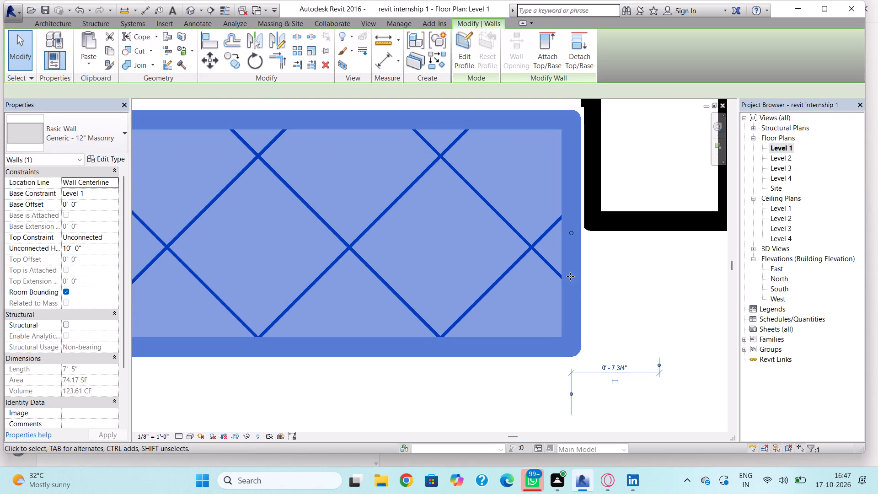
{"action": "key", "text": "Right"}
Extend the opposite end of the front masonry wall to meet the side wall, making it 7' 7" long.
{"action": "scroll", "coordinate": [473, 267], "scroll_direction": "down", "scroll_amount": 8}
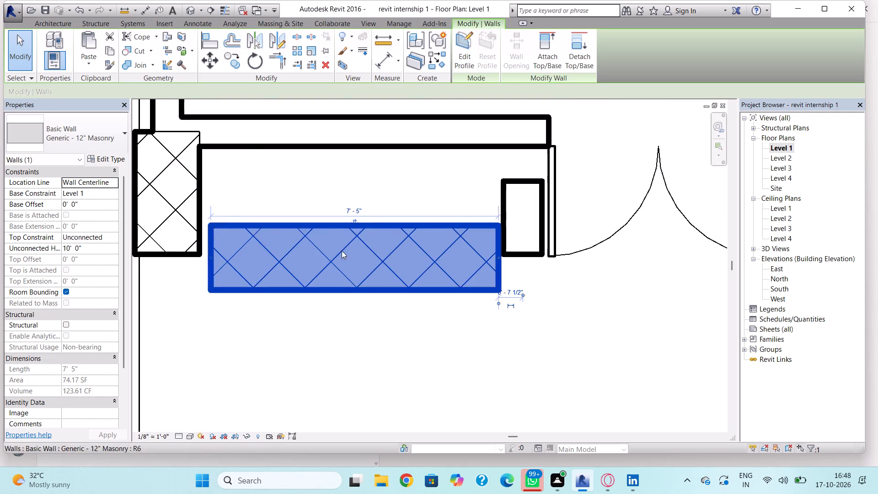
{"action": "scroll", "coordinate": [342, 251], "scroll_direction": "down", "scroll_amount": 2}
{"action": "middle_click_drag", "start_coordinate": [340, 252], "coordinate": [481, 264]}
{"action": "scroll", "coordinate": [373, 273], "scroll_direction": "up", "scroll_amount": 4}
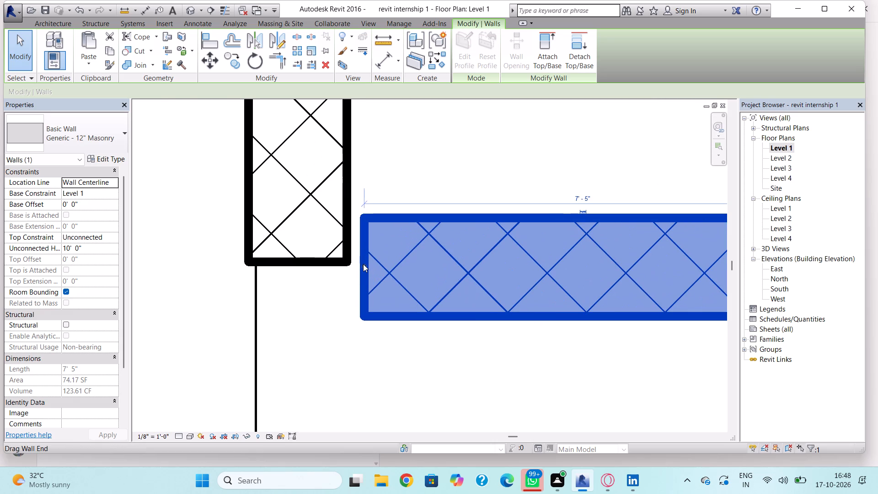
{"action": "scroll", "coordinate": [363, 264], "scroll_direction": "up", "scroll_amount": 5}
{"action": "left_click_drag", "start_coordinate": [364, 268], "coordinate": [363, 267]}
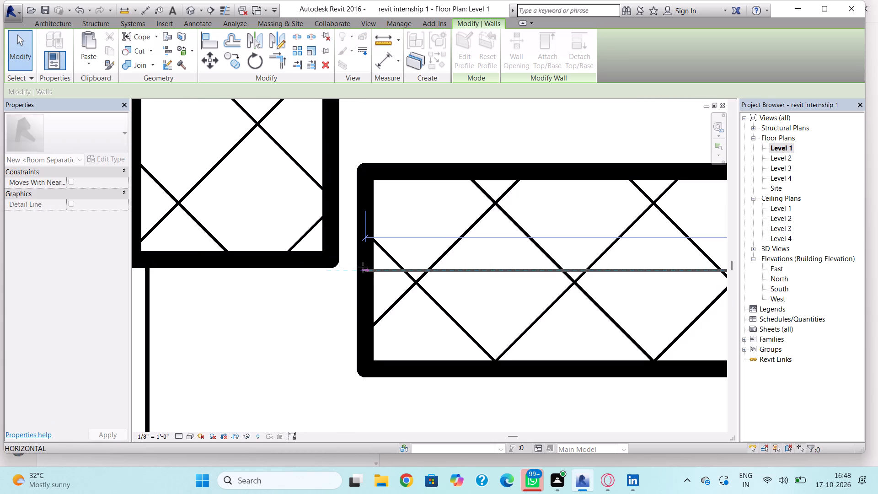
{"action": "left_click_drag", "start_coordinate": [363, 267], "coordinate": [349, 275]}
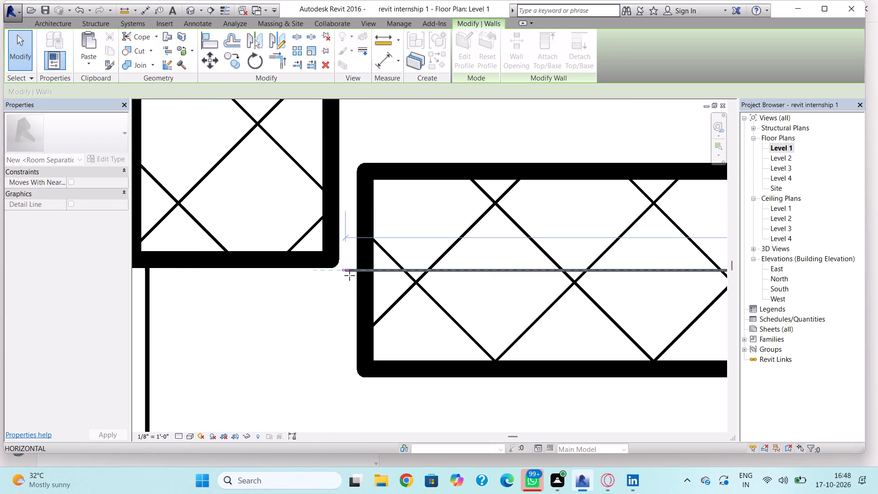
{"action": "left_click_drag", "start_coordinate": [349, 275], "coordinate": [344, 278]}
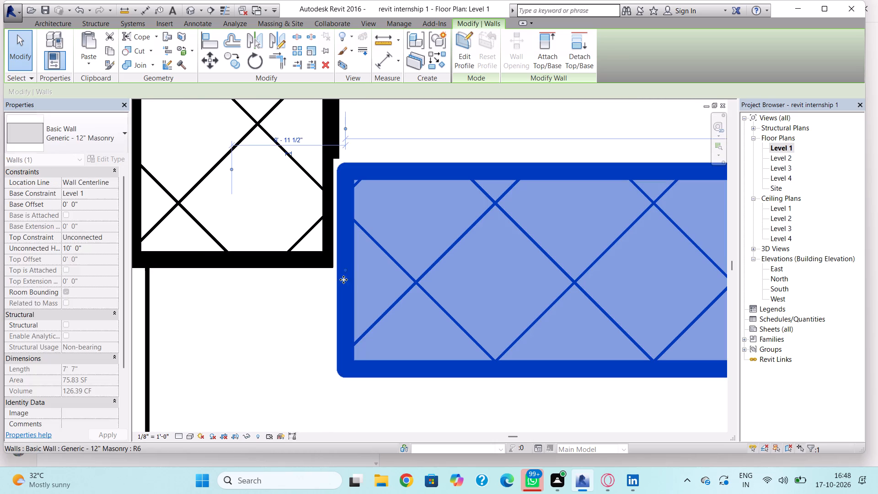
{"action": "scroll", "coordinate": [404, 277], "scroll_direction": "down", "scroll_amount": 3}
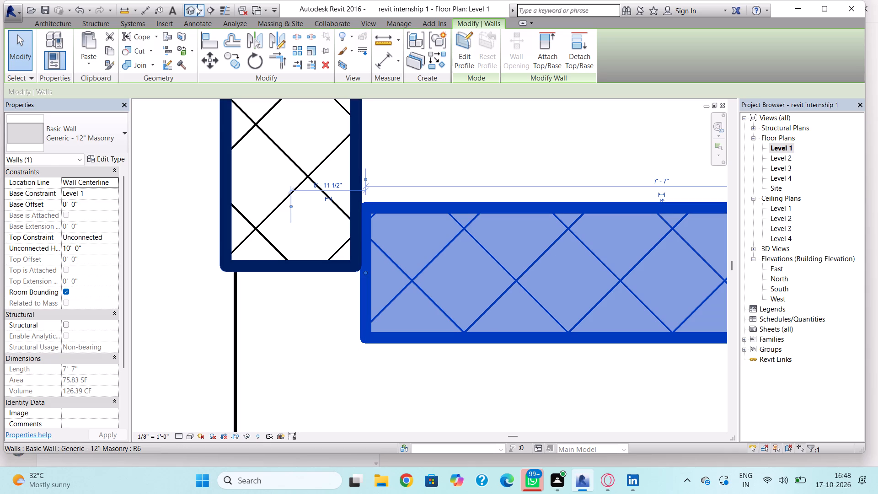
In the 3D view, place a Casement Dbl with Trim 48" x 48" window midway along the ground-floor front masonry wall.
{"action": "left_click", "coordinate": [195, 6]}
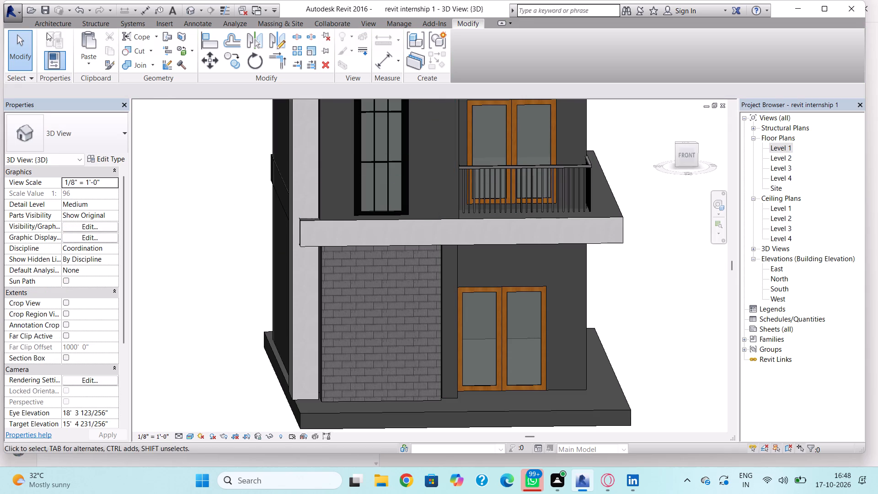
{"action": "left_click", "coordinate": [46, 19]}
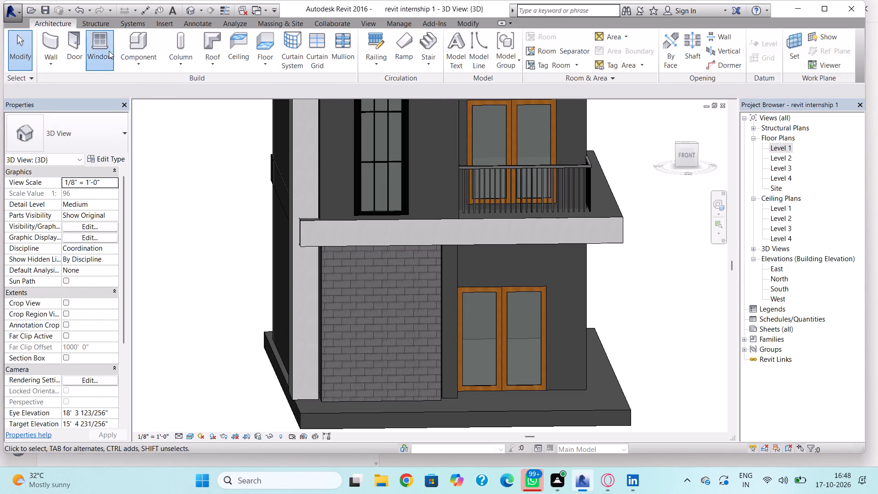
{"action": "left_click", "coordinate": [109, 51]}
{"action": "left_click", "coordinate": [65, 141]}
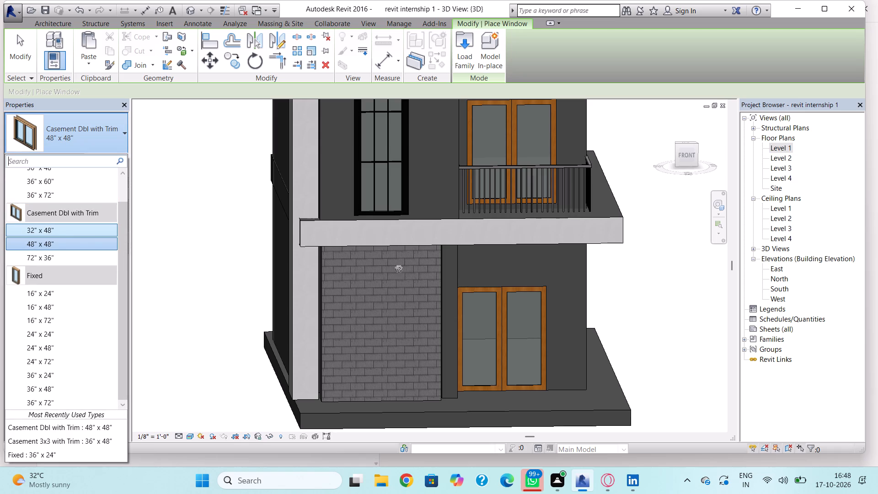
{"action": "scroll", "coordinate": [412, 256], "scroll_direction": "down", "scroll_amount": 1}
{"action": "middle_click_drag", "start_coordinate": [403, 293], "coordinate": [393, 334]}
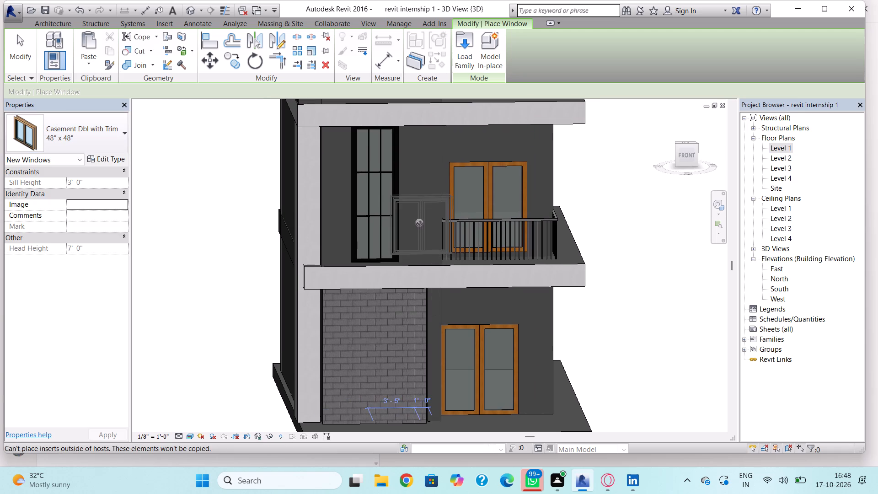
{"action": "left_click", "coordinate": [373, 335]}
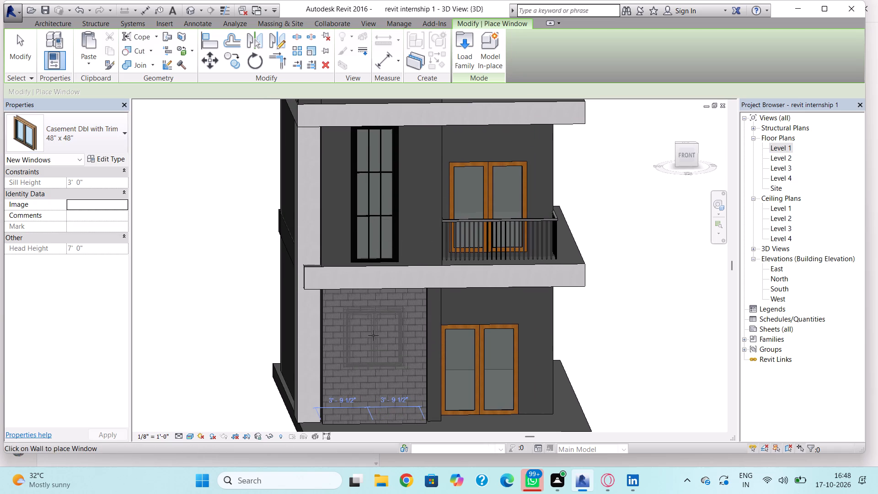
{"action": "key", "text": "Escape"}
{"action": "scroll", "coordinate": [376, 392], "scroll_direction": "down", "scroll_amount": 2}
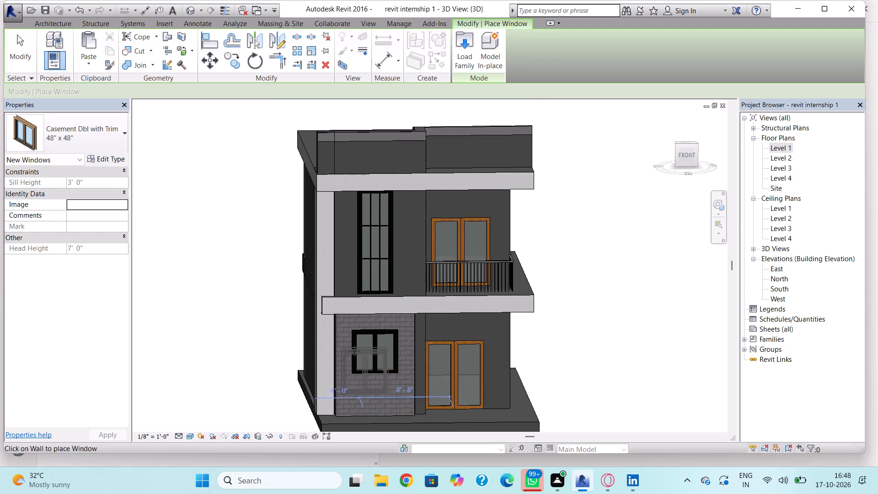
{"action": "middle_click_drag", "start_coordinate": [351, 344], "coordinate": [342, 322]}
{"action": "key", "text": "Escape"}
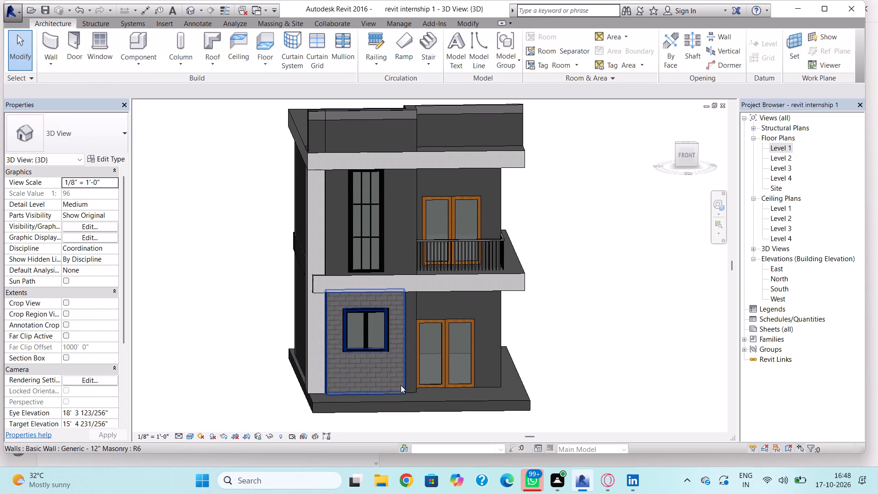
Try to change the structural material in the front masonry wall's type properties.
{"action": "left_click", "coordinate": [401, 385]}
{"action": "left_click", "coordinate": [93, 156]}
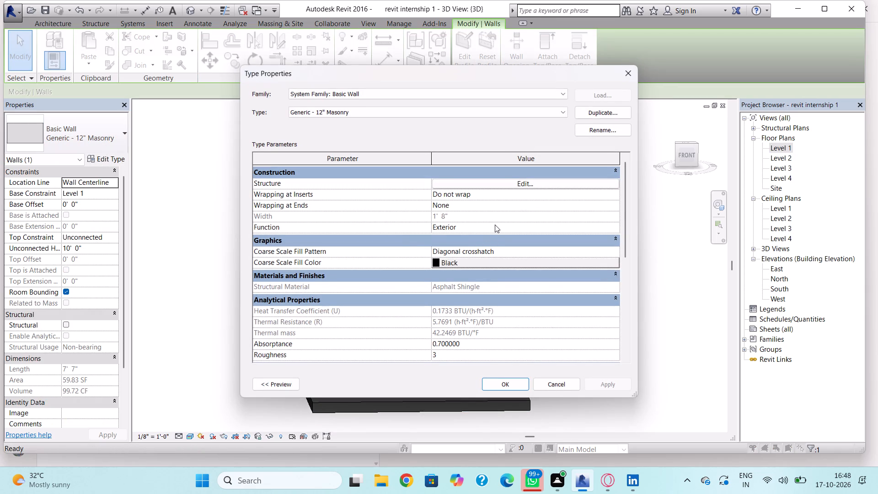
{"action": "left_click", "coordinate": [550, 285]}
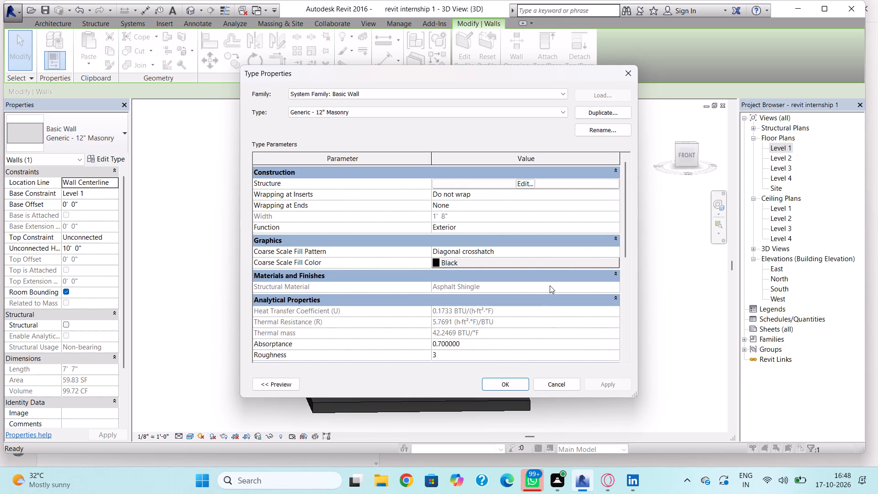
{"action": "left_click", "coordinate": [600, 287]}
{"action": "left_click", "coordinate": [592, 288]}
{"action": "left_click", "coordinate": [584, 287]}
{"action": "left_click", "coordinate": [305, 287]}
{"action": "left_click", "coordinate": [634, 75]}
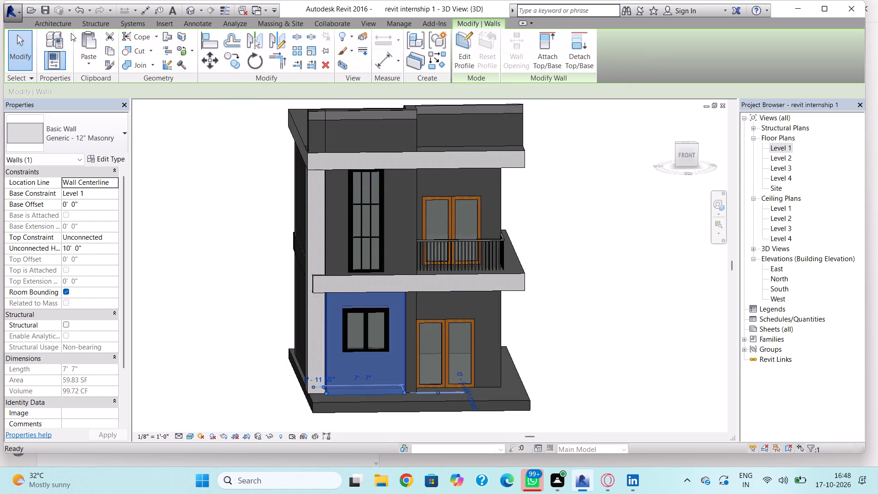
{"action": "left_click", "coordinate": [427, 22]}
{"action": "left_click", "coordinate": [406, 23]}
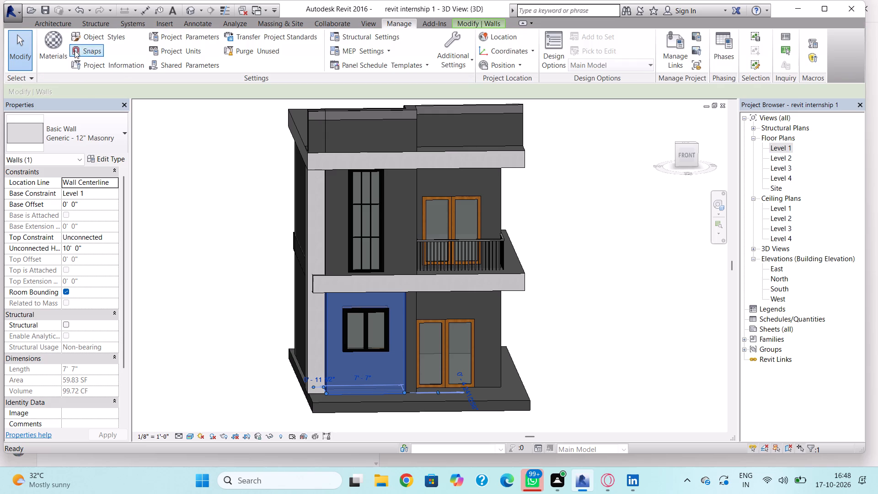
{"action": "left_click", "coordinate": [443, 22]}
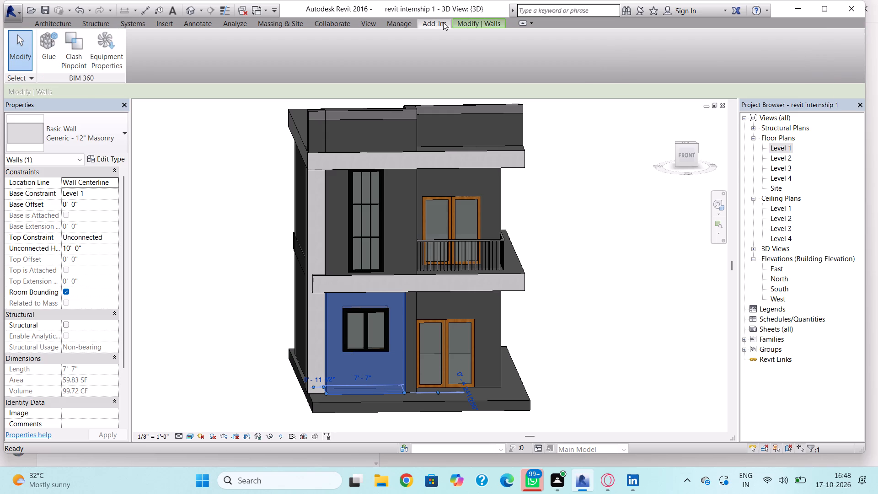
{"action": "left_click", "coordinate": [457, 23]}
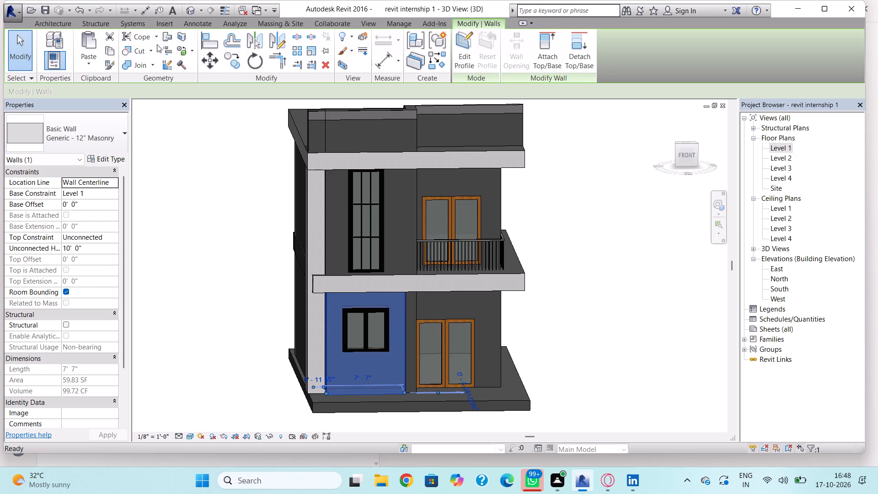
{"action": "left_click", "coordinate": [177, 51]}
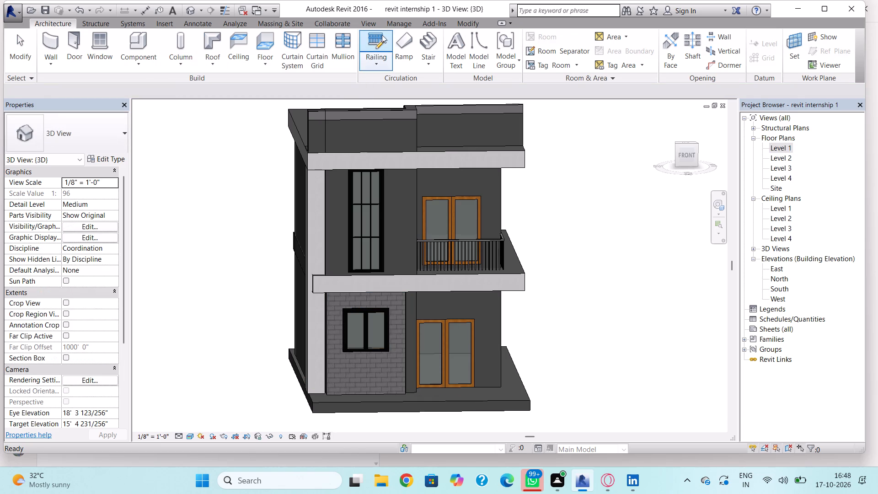
Start the Paint tool and examine the project materials available for painting.
{"action": "left_click", "coordinate": [470, 17]}
{"action": "left_click", "coordinate": [468, 22]}
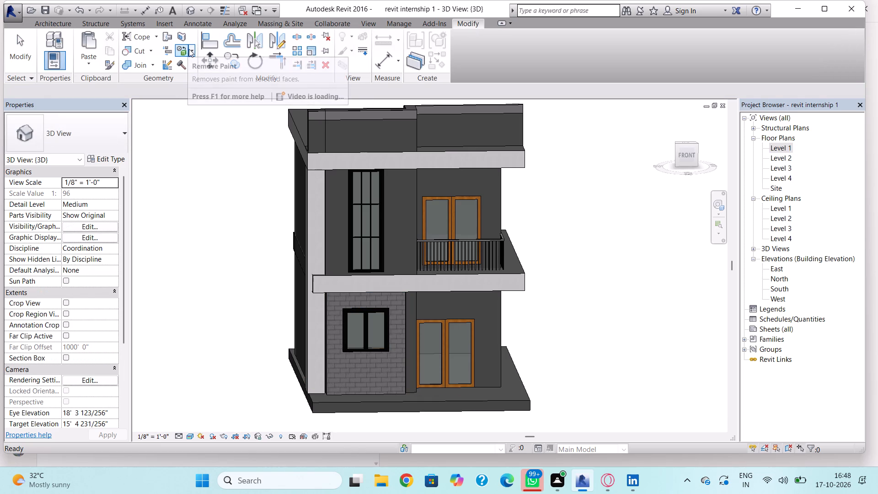
{"action": "left_click", "coordinate": [189, 49]}
{"action": "left_click", "coordinate": [191, 62]}
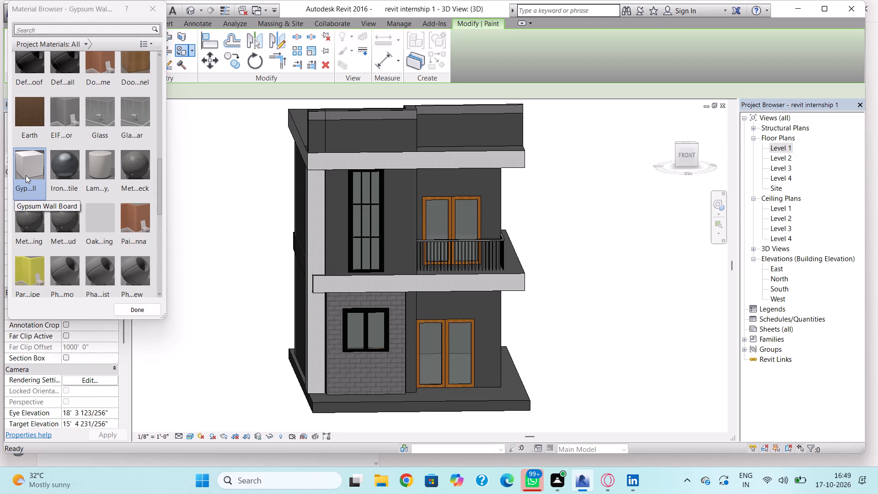
{"action": "scroll", "coordinate": [26, 175], "scroll_direction": "down", "scroll_amount": 5}
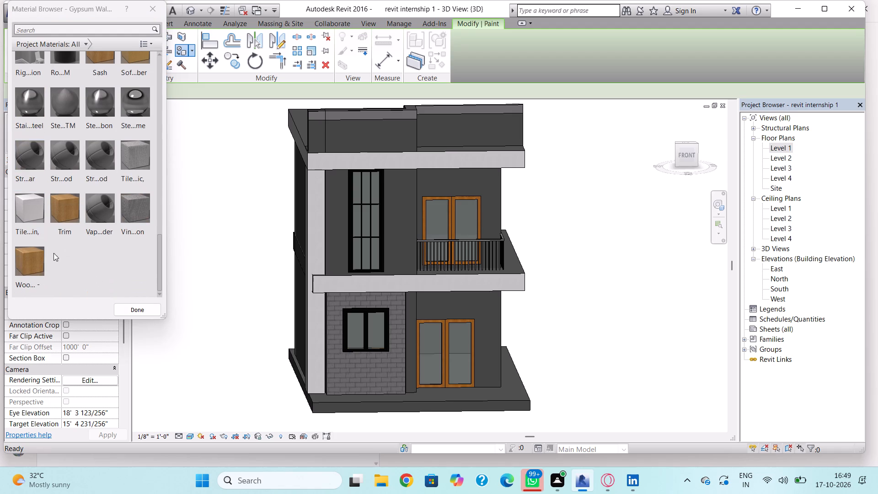
{"action": "scroll", "coordinate": [51, 181], "scroll_direction": "up", "scroll_amount": 5}
{"action": "scroll", "coordinate": [70, 140], "scroll_direction": "up", "scroll_amount": 2}
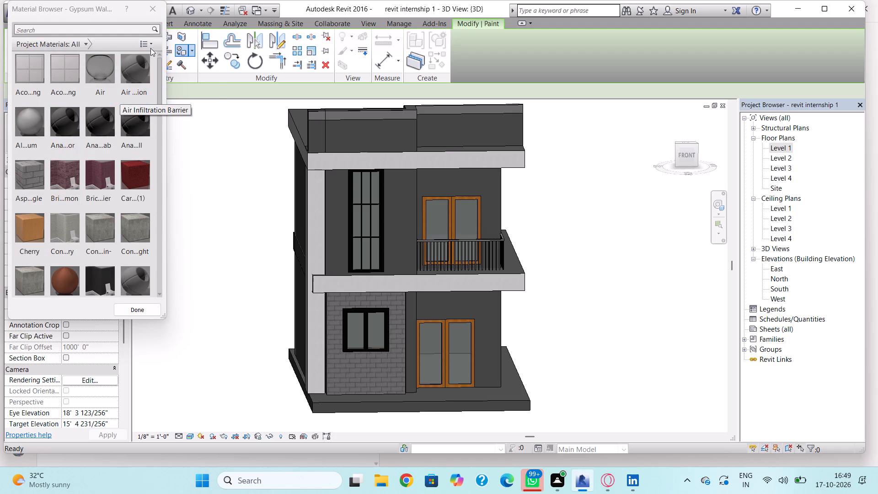
{"action": "left_click", "coordinate": [150, 44]}
{"action": "left_click", "coordinate": [150, 45]}
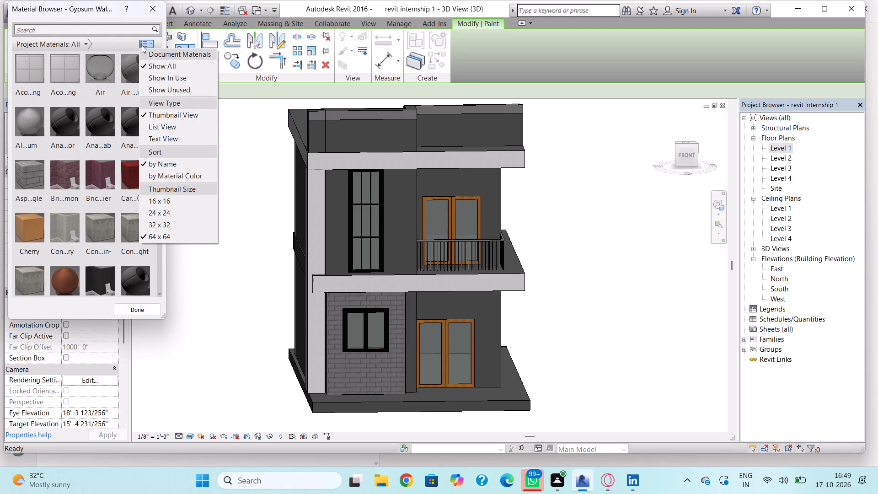
{"action": "left_click", "coordinate": [142, 45]}
{"action": "left_click", "coordinate": [153, 10]}
{"action": "left_click", "coordinate": [150, 12]}
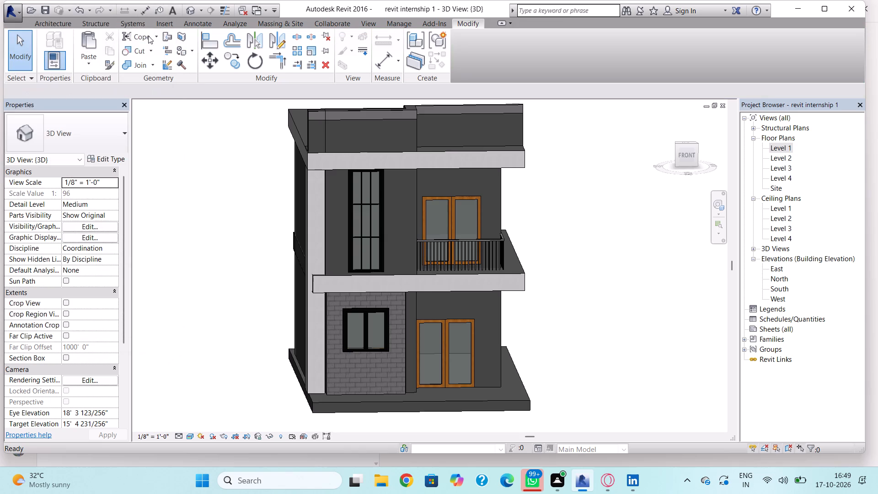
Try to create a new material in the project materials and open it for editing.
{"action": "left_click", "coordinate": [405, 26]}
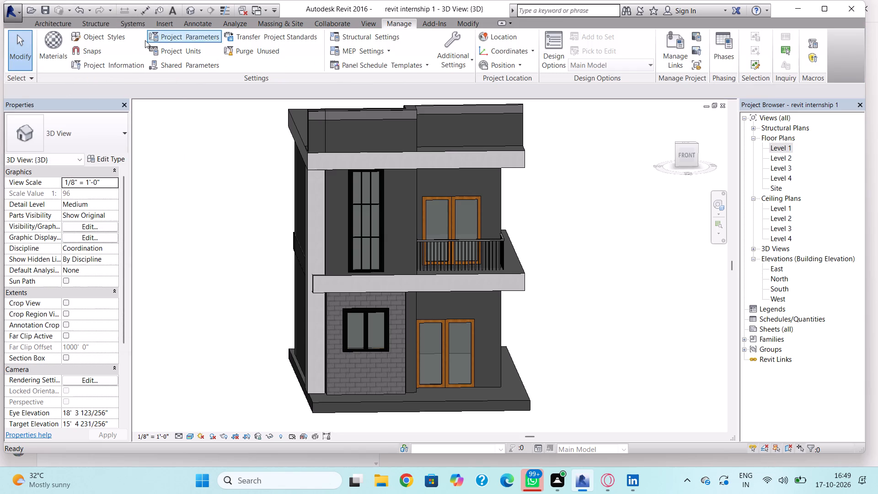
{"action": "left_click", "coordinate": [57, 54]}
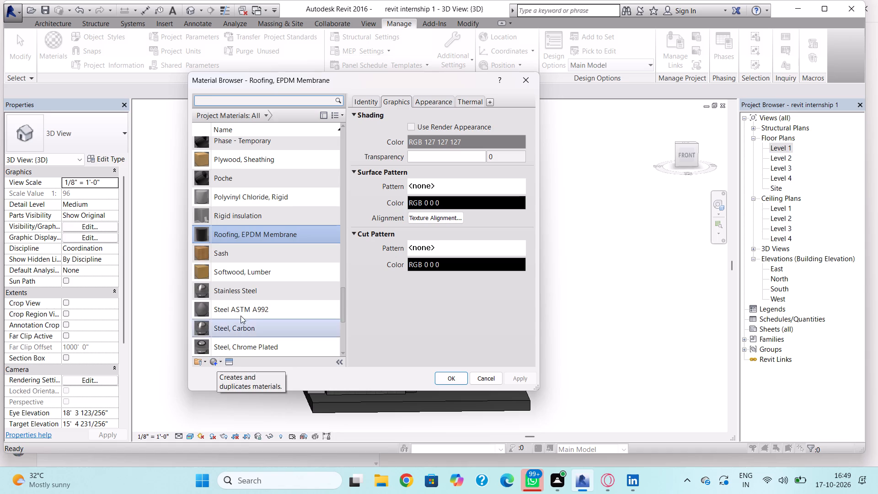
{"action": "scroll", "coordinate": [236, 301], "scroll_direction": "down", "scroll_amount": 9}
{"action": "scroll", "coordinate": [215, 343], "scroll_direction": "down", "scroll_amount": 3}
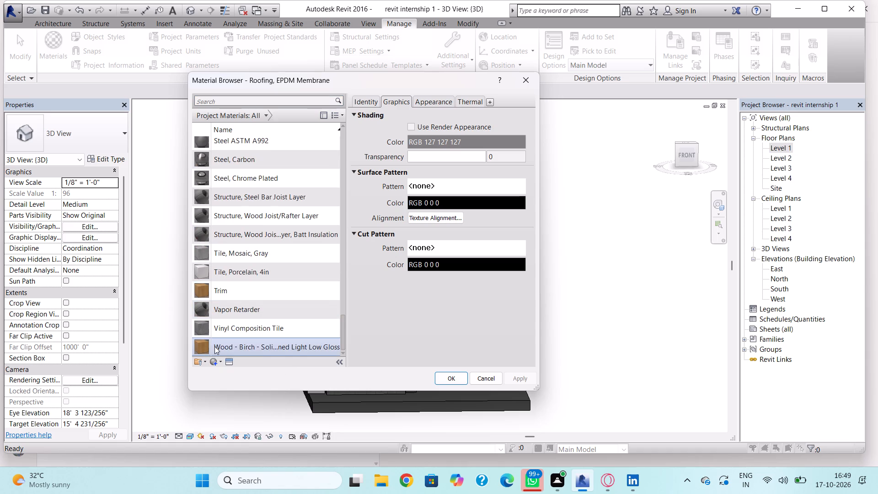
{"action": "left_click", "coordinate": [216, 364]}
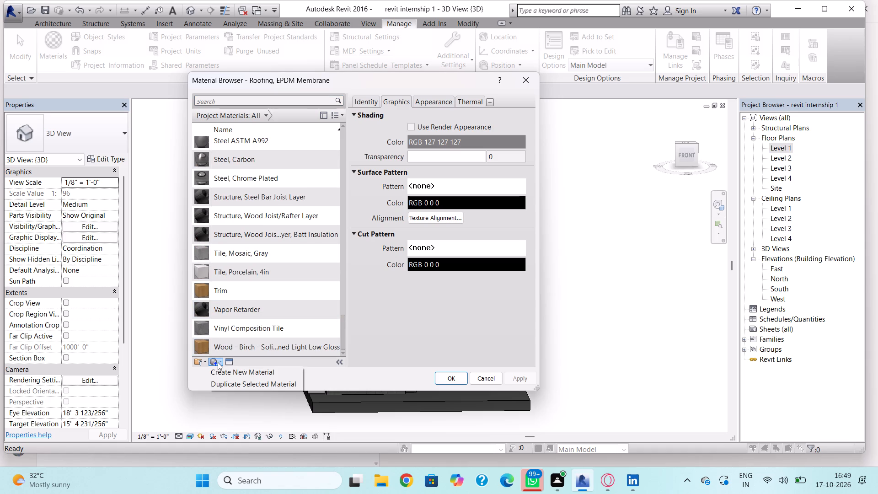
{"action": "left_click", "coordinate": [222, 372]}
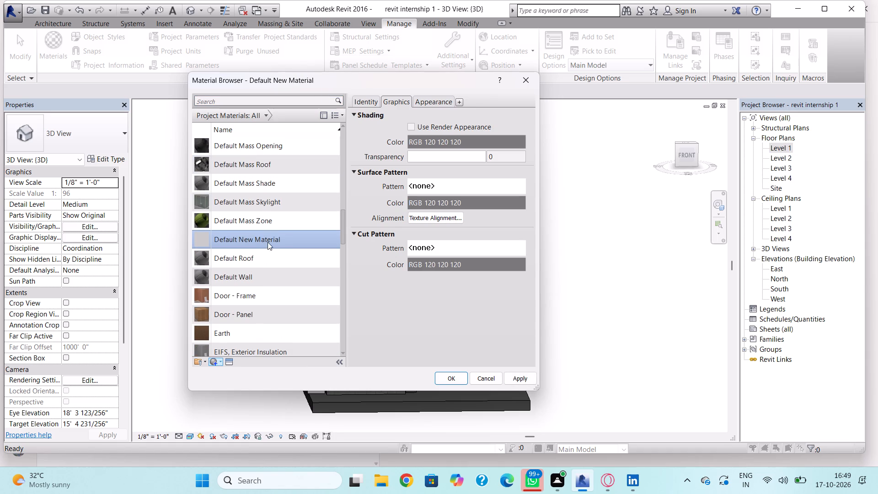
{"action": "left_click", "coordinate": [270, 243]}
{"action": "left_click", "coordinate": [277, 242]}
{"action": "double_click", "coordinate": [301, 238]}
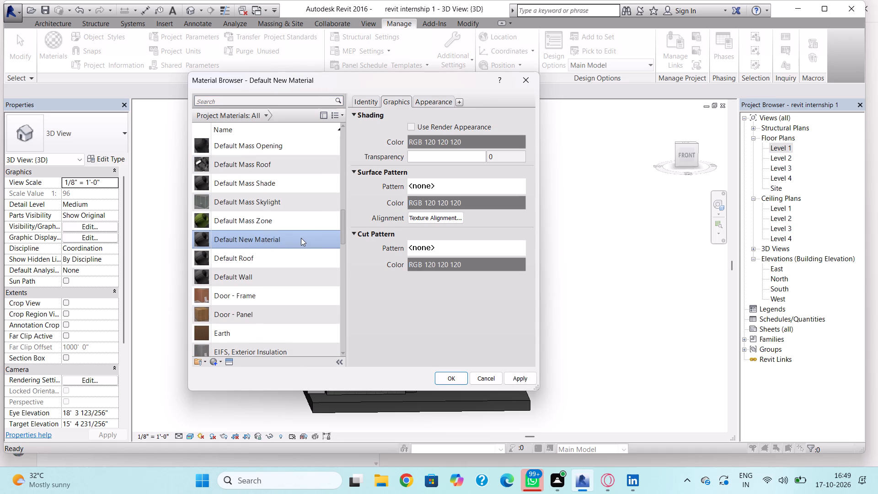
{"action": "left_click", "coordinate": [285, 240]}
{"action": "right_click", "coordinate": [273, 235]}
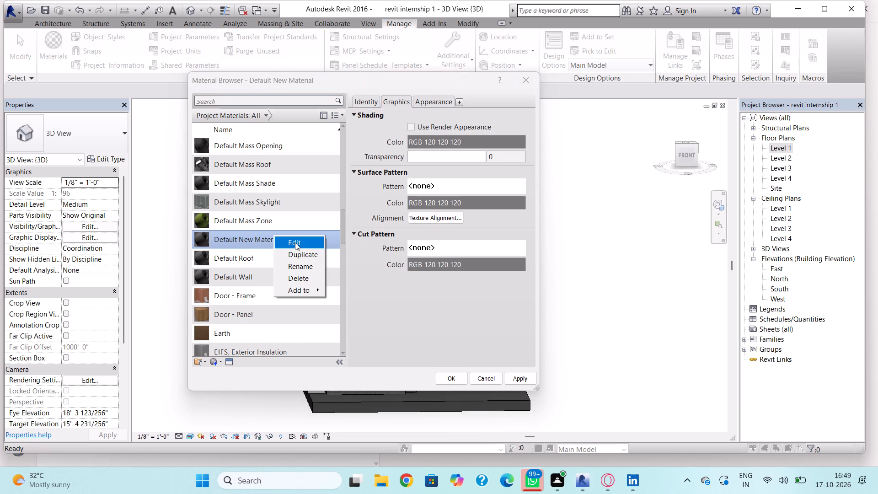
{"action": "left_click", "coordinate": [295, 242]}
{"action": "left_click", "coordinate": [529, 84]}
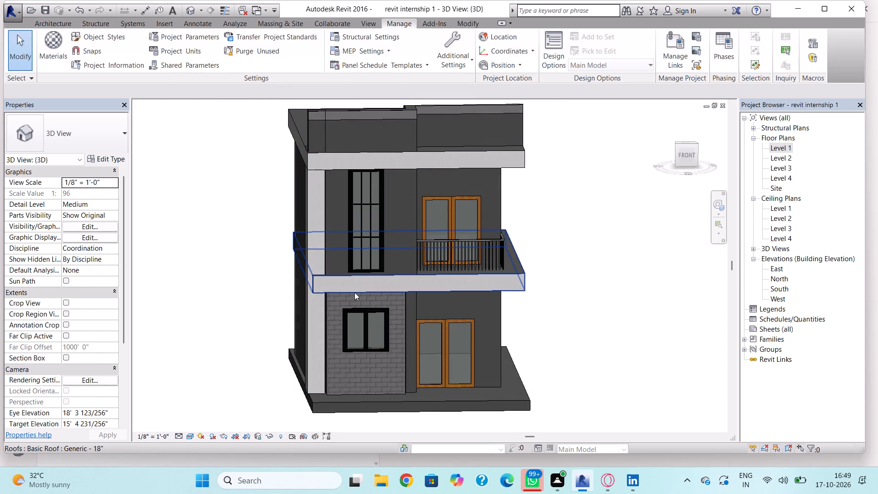
Change the ground-floor front masonry wall's type to Basic Wall Generic - 12".
{"action": "left_click", "coordinate": [354, 294]}
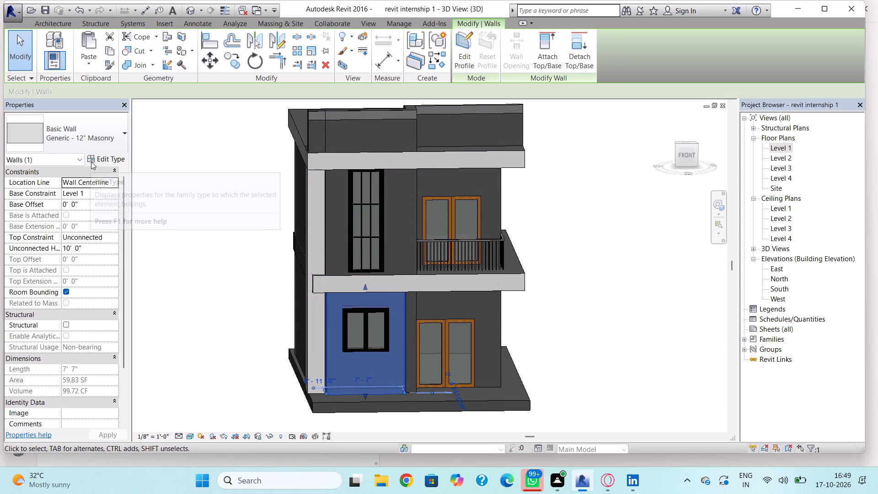
{"action": "left_click", "coordinate": [96, 143]}
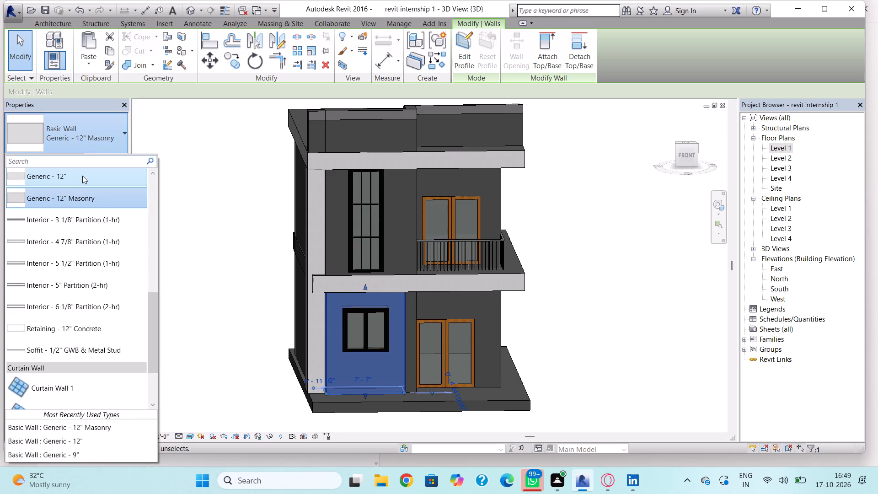
{"action": "left_click", "coordinate": [82, 176]}
{"action": "key", "text": "Escape"}
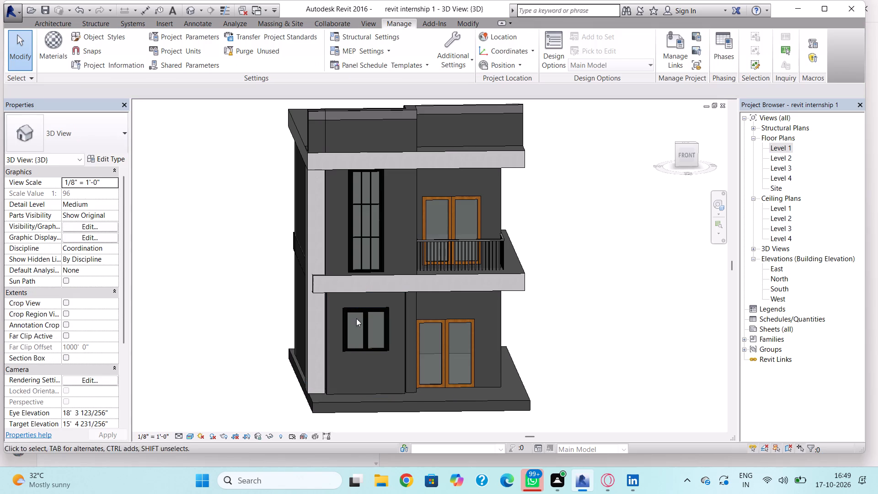
Examine the project materials available for the structure layer of the ground-floor front wall's Generic - 12" type.
{"action": "left_click", "coordinate": [352, 296]}
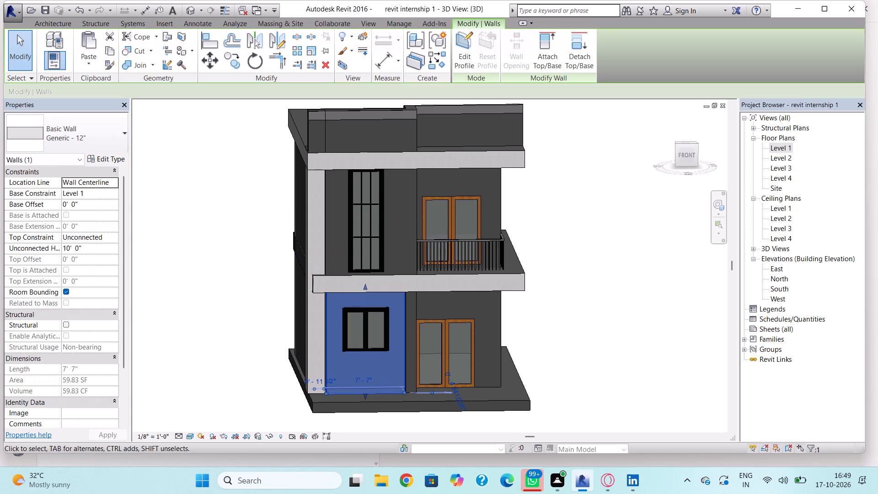
{"action": "left_click", "coordinate": [113, 162]}
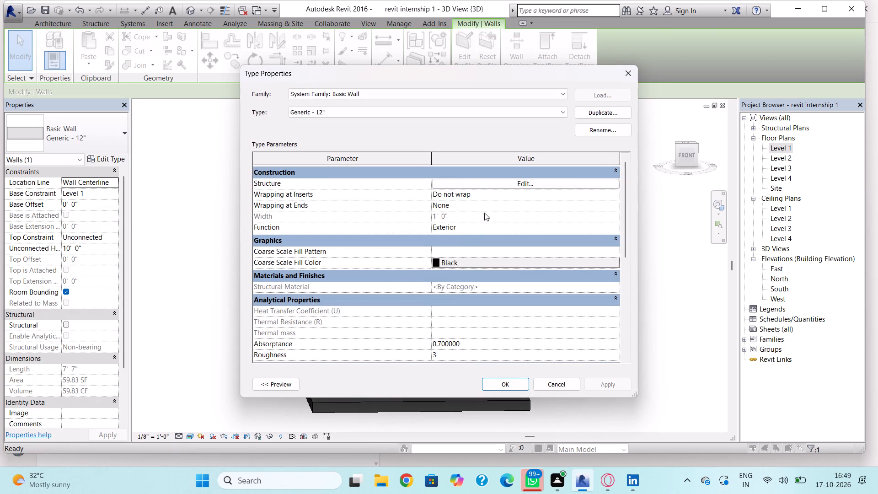
{"action": "left_click", "coordinate": [478, 187]}
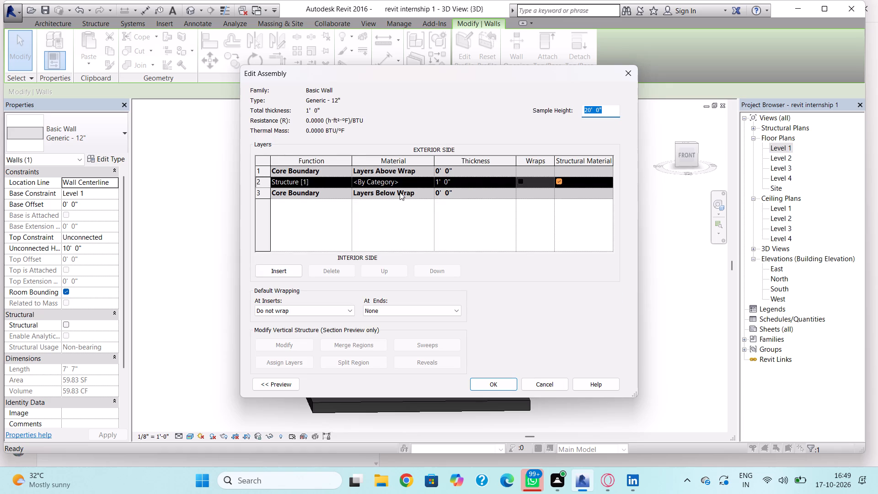
{"action": "left_click", "coordinate": [402, 180]}
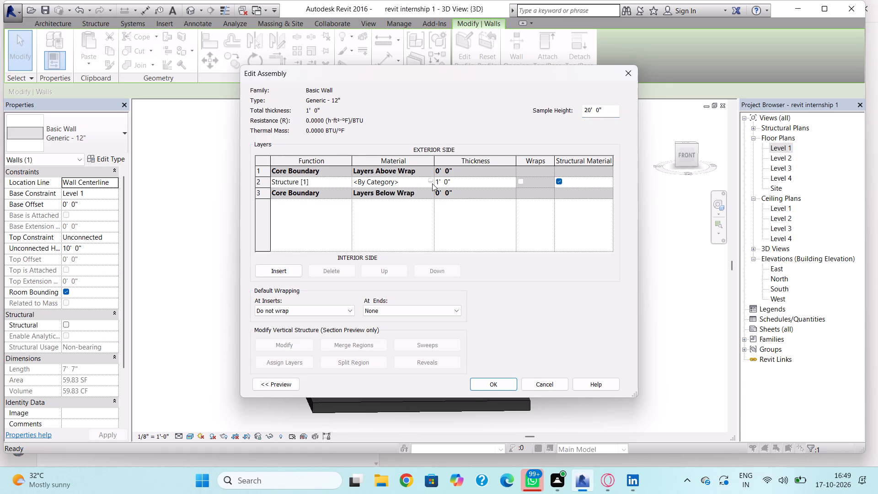
{"action": "left_click", "coordinate": [432, 182]}
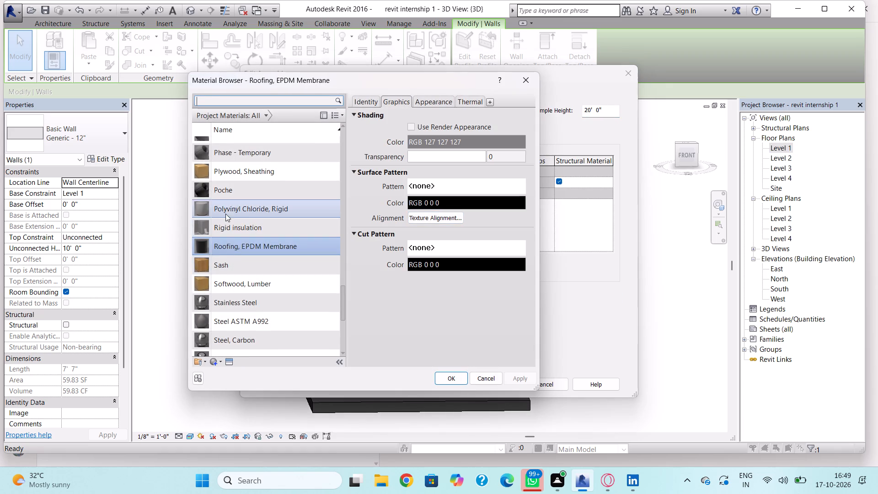
{"action": "scroll", "coordinate": [225, 206], "scroll_direction": "down", "scroll_amount": 9}
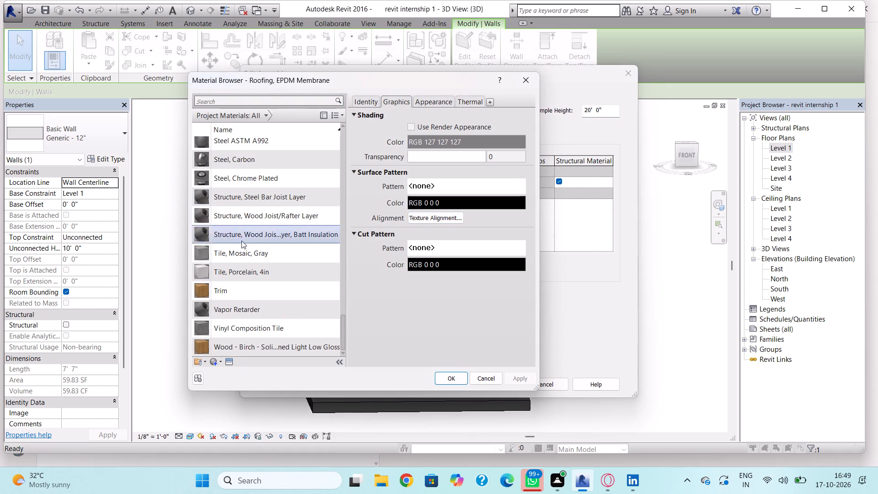
{"action": "scroll", "coordinate": [248, 285], "scroll_direction": "down", "scroll_amount": 3}
{"action": "scroll", "coordinate": [248, 294], "scroll_direction": "up", "scroll_amount": 7}
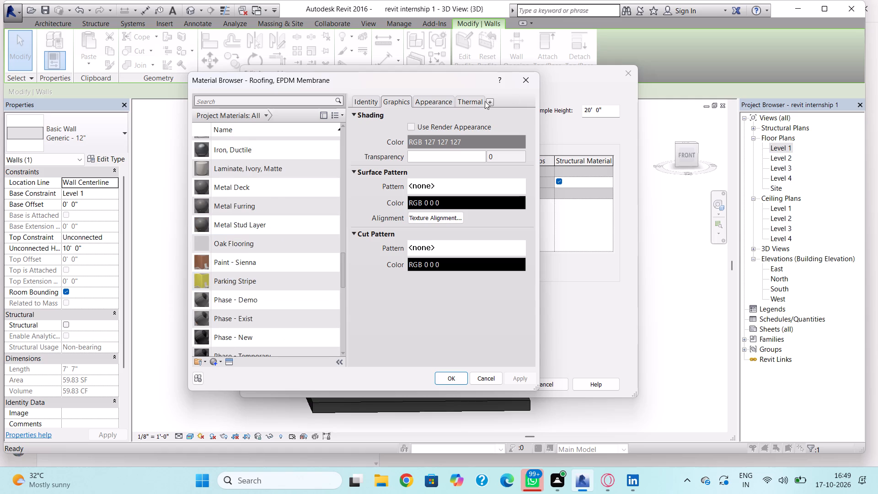
{"action": "left_click", "coordinate": [532, 82]}
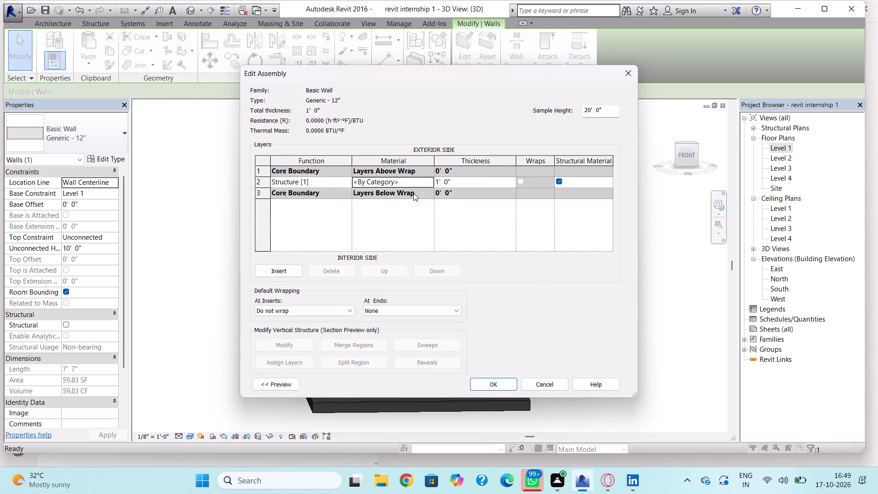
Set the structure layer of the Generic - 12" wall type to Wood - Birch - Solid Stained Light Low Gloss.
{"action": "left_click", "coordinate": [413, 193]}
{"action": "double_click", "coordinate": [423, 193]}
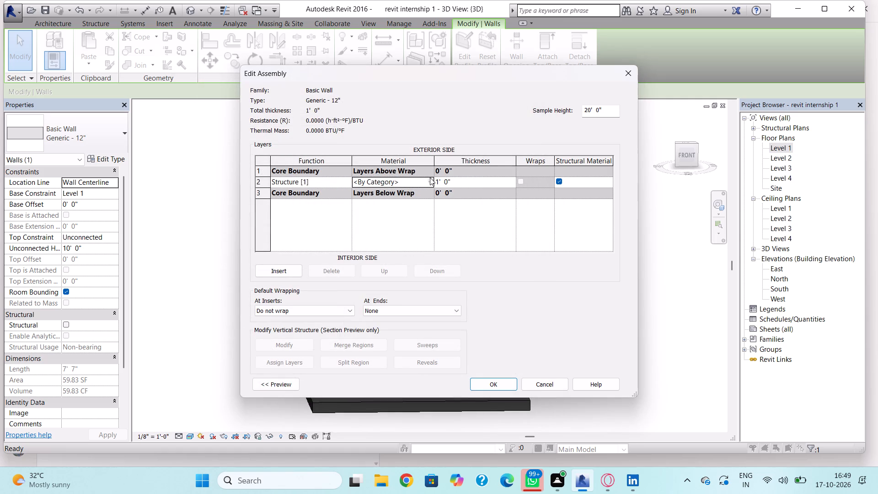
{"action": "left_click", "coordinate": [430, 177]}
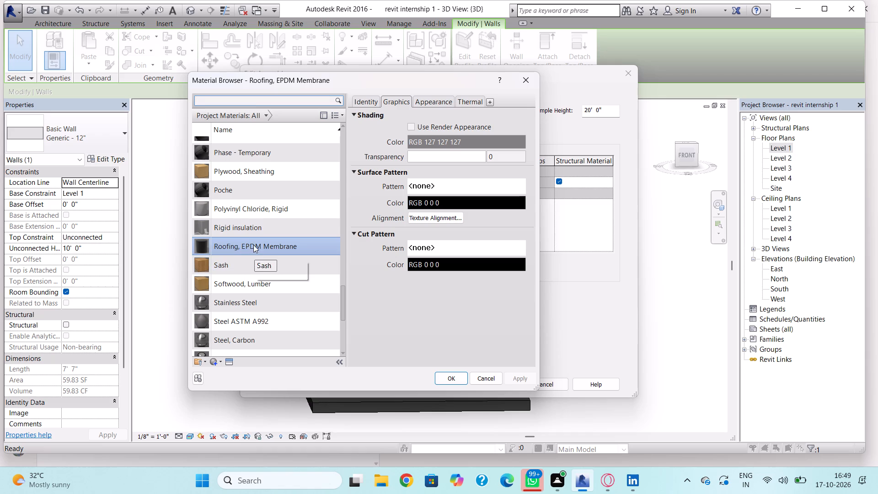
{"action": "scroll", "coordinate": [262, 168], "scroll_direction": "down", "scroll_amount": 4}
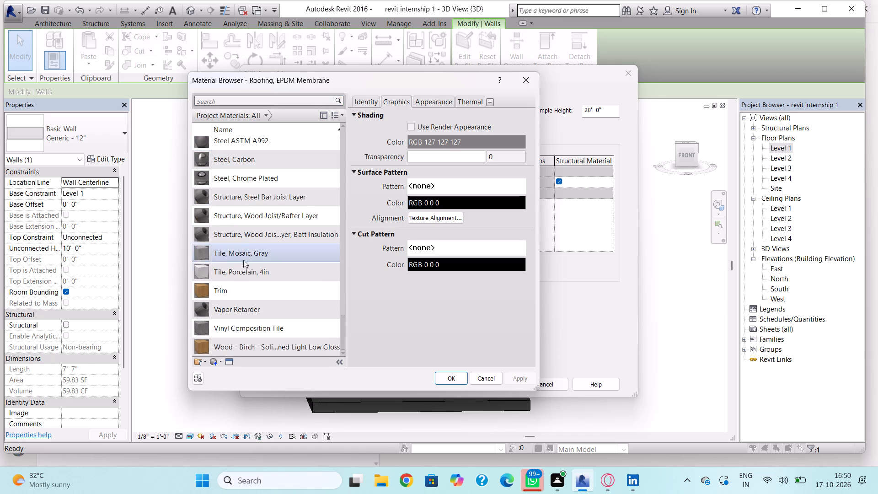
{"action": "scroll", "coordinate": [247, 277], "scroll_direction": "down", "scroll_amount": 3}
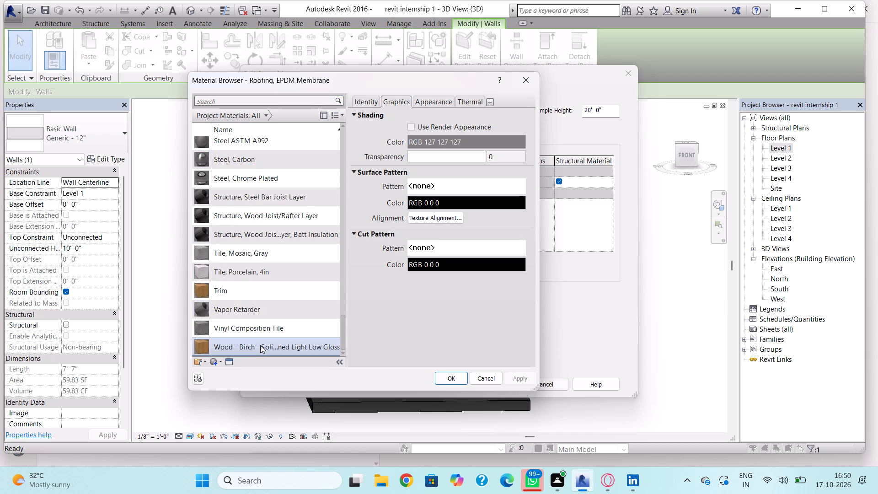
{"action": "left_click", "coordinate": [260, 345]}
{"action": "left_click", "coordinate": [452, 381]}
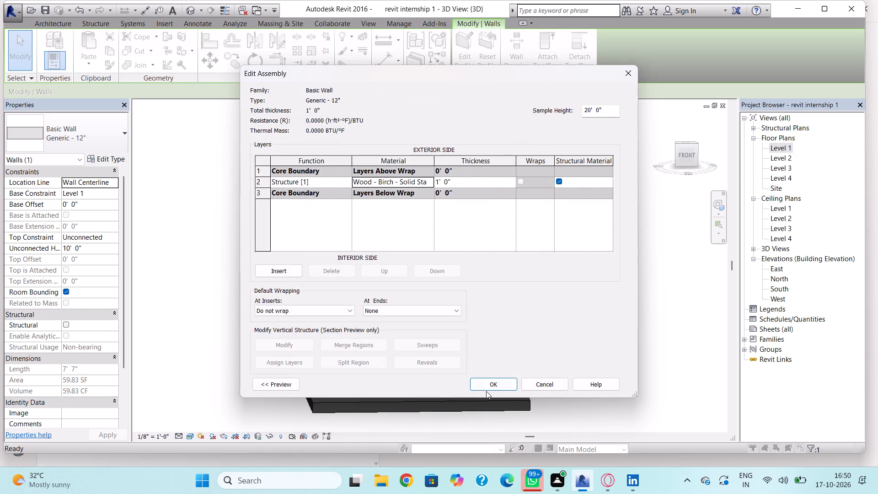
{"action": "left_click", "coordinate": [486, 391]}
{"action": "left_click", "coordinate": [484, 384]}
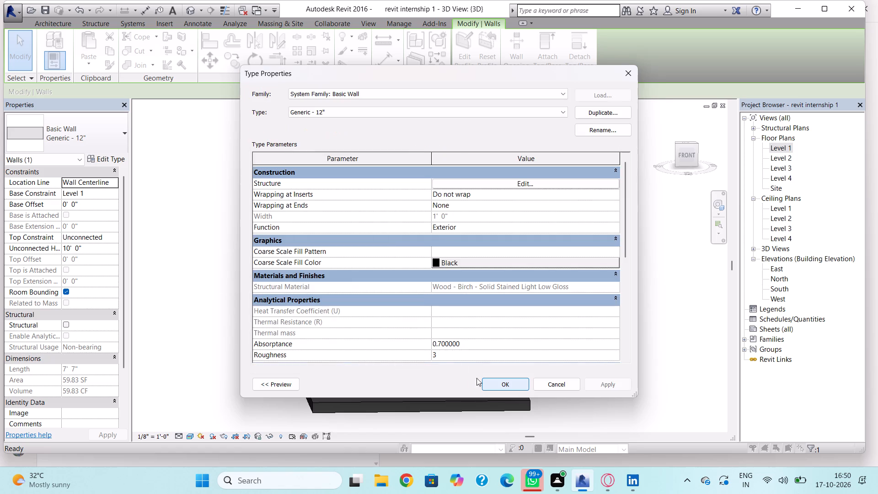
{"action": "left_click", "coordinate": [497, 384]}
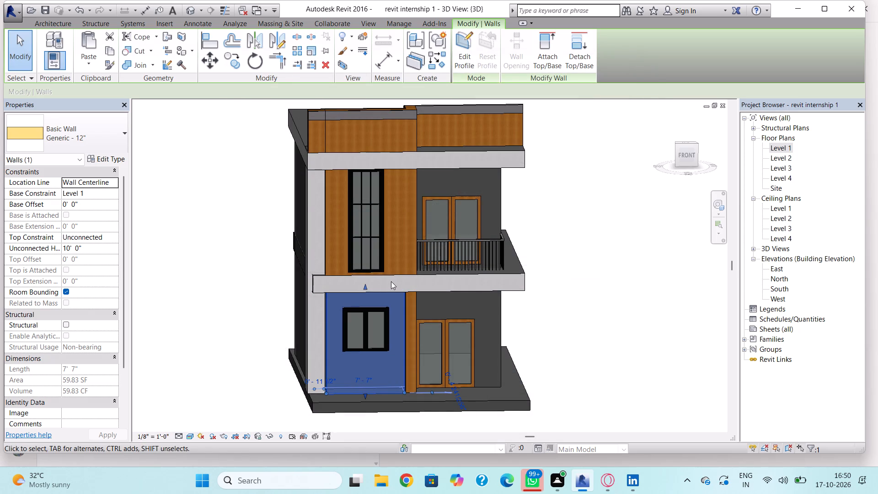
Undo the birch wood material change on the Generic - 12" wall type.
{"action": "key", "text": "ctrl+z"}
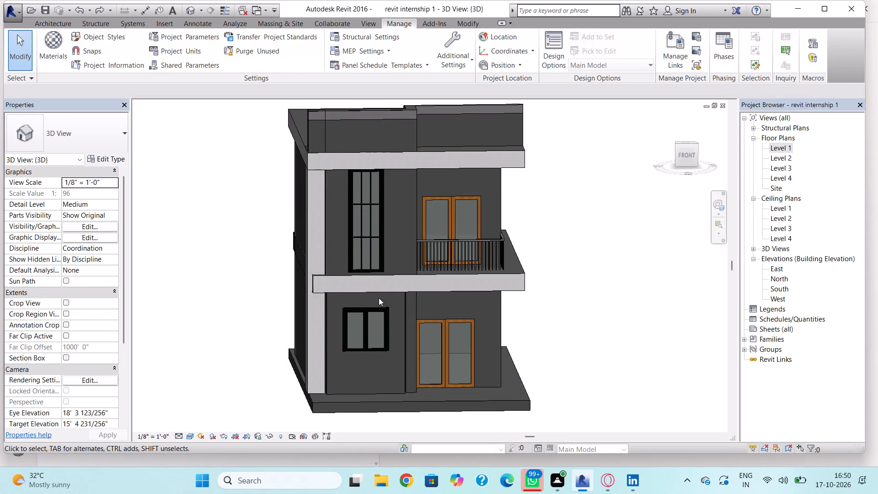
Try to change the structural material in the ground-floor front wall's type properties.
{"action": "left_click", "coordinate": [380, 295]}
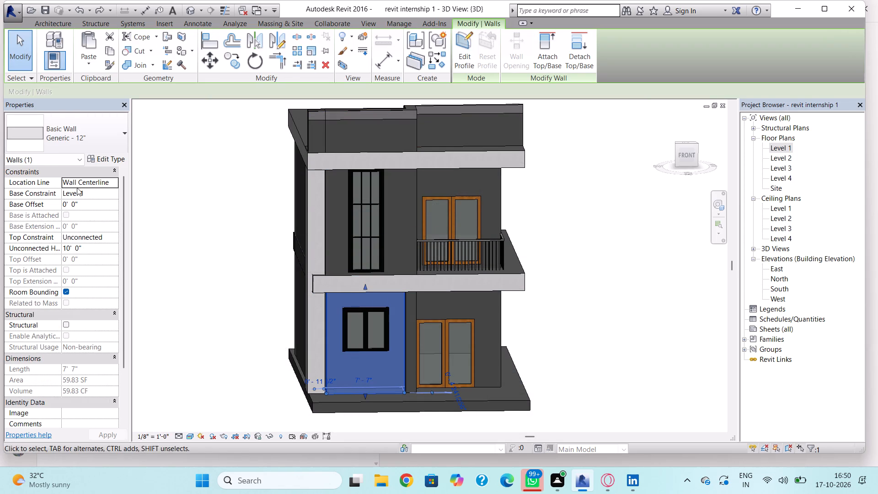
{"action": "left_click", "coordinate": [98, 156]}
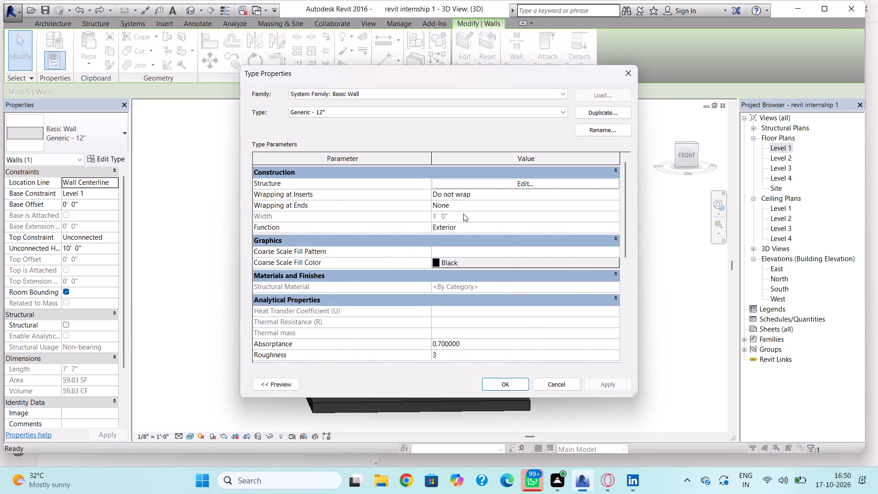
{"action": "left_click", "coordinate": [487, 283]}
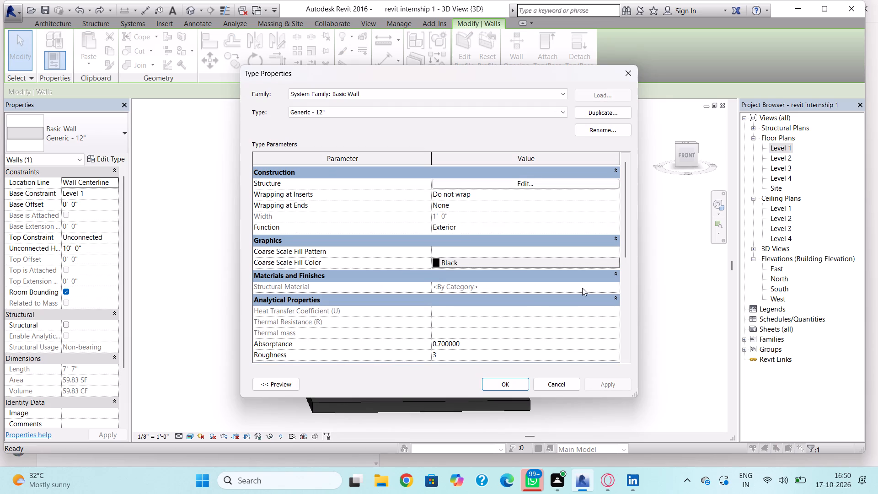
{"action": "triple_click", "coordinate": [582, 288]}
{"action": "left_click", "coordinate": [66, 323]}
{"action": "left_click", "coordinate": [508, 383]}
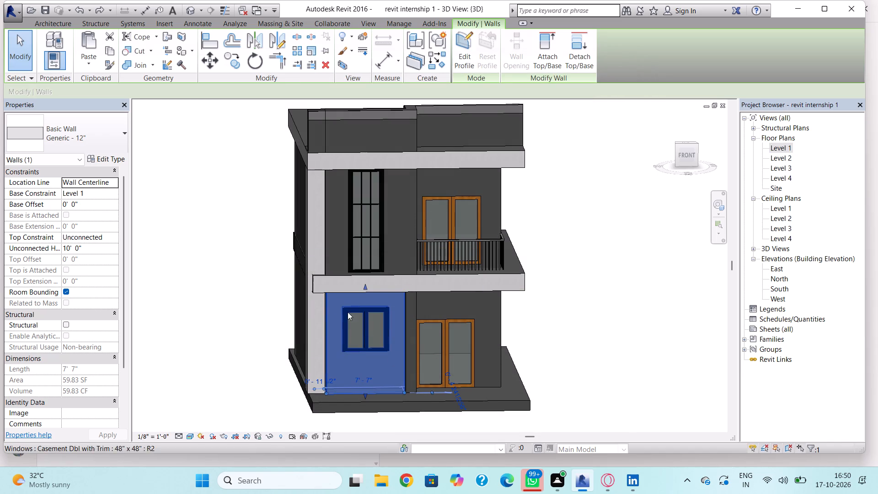
Examine the ground-floor front wall's type and instance properties for a material setting.
{"action": "left_click", "coordinate": [97, 140]}
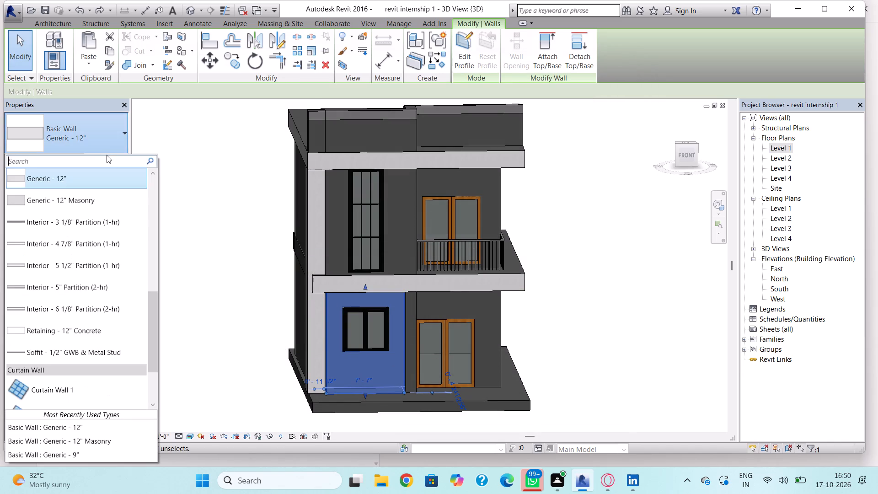
{"action": "left_click", "coordinate": [103, 139]}
{"action": "left_click", "coordinate": [104, 153]}
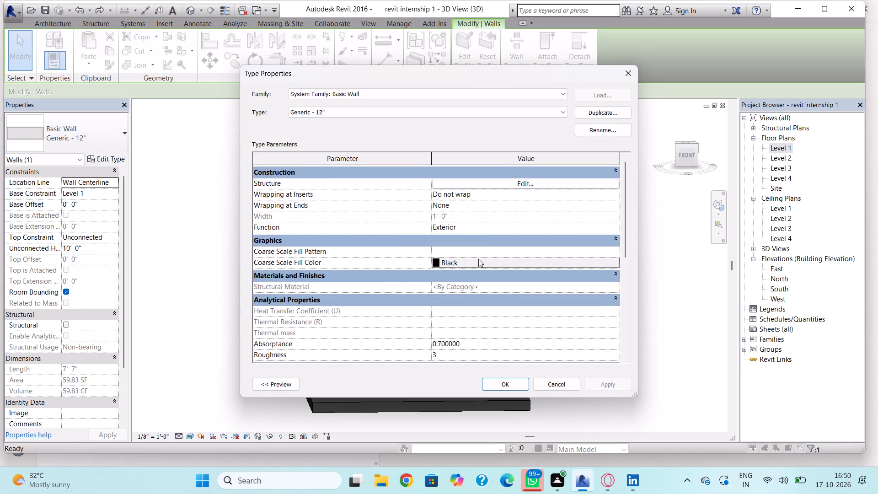
{"action": "scroll", "coordinate": [480, 287], "scroll_direction": "down", "scroll_amount": 7}
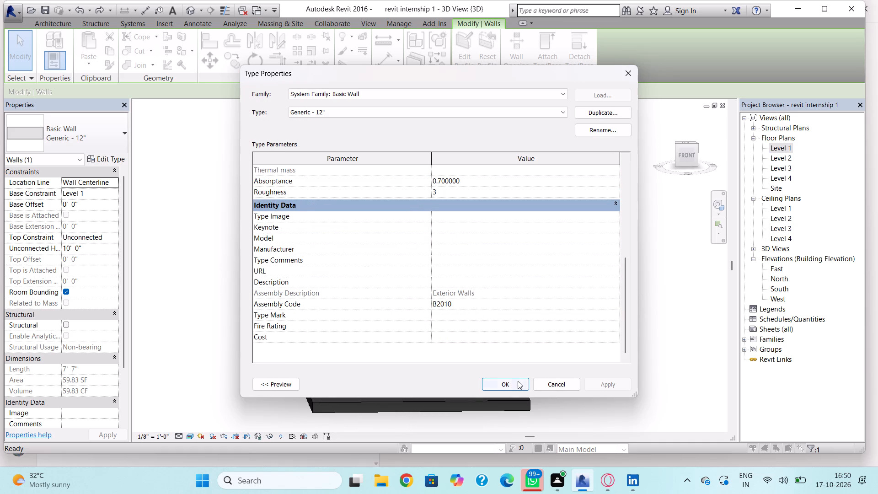
{"action": "left_click", "coordinate": [518, 381]}
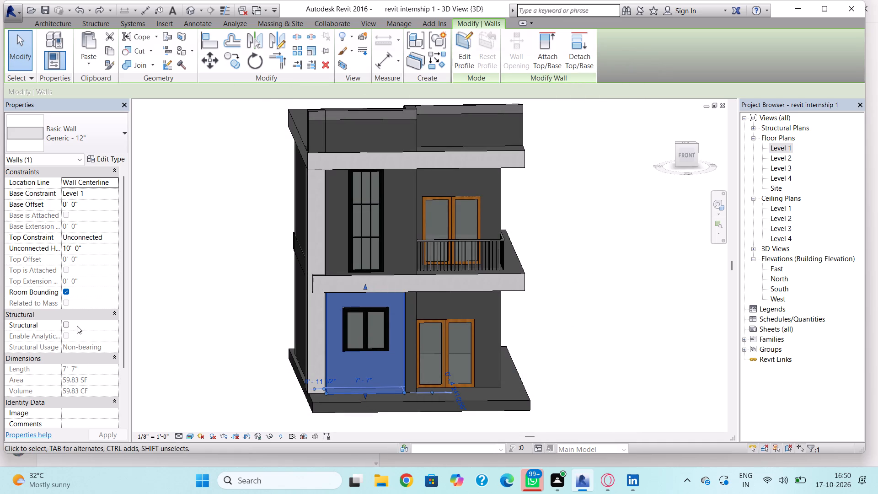
{"action": "scroll", "coordinate": [77, 326], "scroll_direction": "down", "scroll_amount": 2}
{"action": "scroll", "coordinate": [68, 361], "scroll_direction": "down", "scroll_amount": 1}
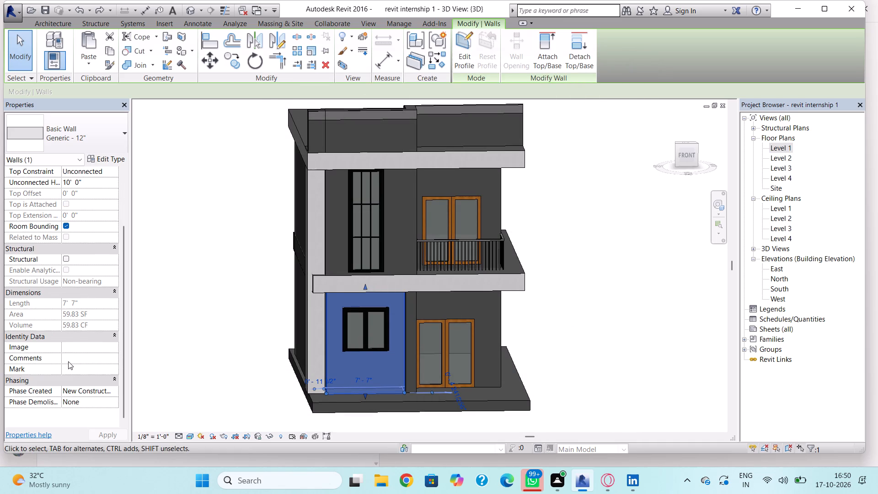
{"action": "scroll", "coordinate": [70, 357], "scroll_direction": "up", "scroll_amount": 4}
Change the ground-floor front wall's type to Basic Wall Generic - 12" Masonry.
{"action": "left_click", "coordinate": [101, 140]}
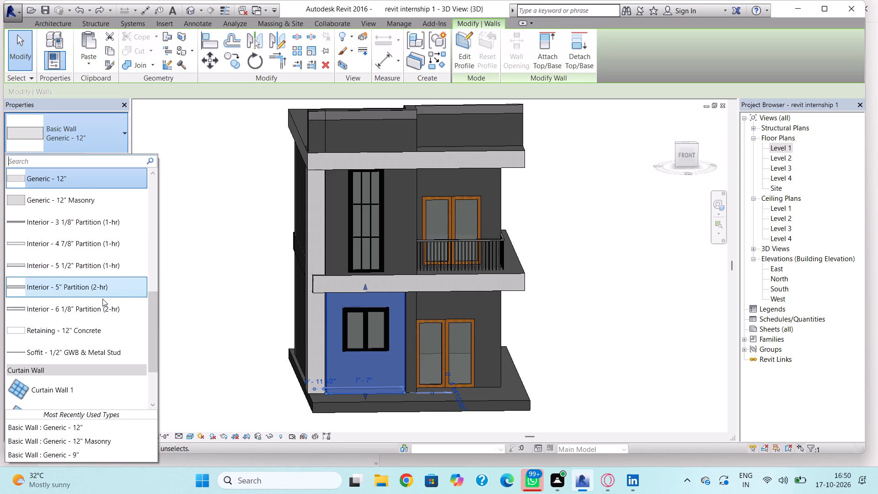
{"action": "left_click", "coordinate": [91, 201]}
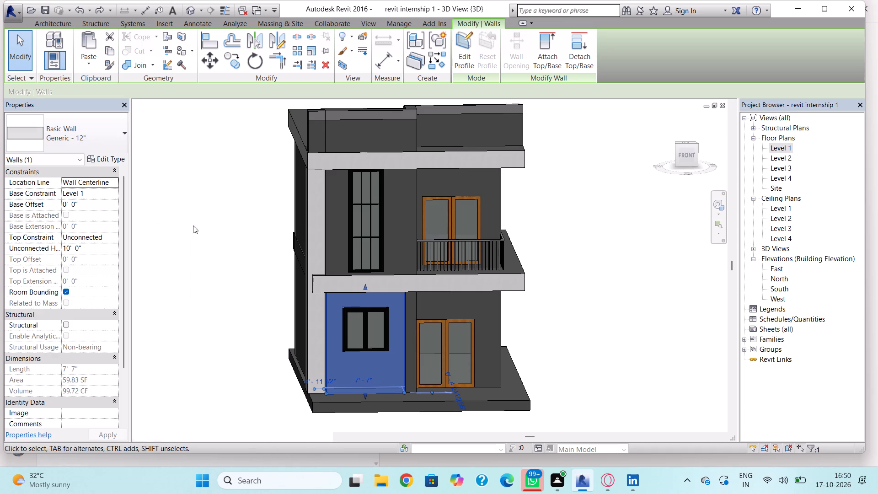
{"action": "key", "text": "Escape"}
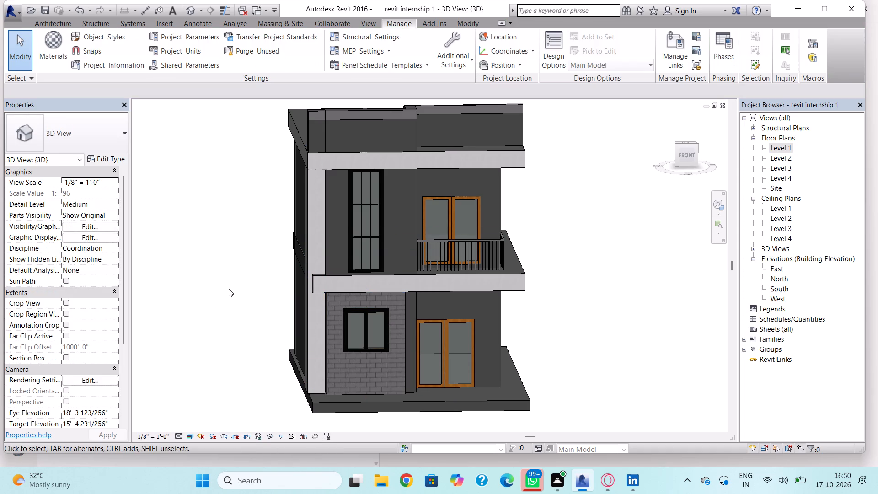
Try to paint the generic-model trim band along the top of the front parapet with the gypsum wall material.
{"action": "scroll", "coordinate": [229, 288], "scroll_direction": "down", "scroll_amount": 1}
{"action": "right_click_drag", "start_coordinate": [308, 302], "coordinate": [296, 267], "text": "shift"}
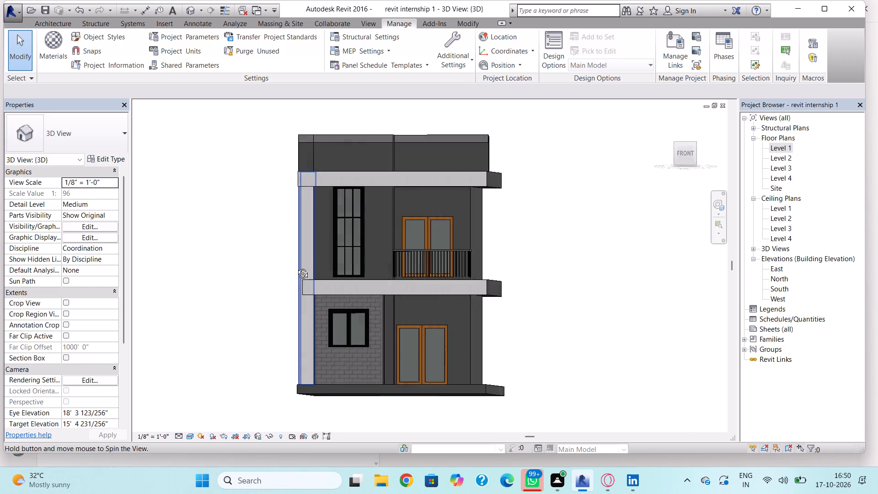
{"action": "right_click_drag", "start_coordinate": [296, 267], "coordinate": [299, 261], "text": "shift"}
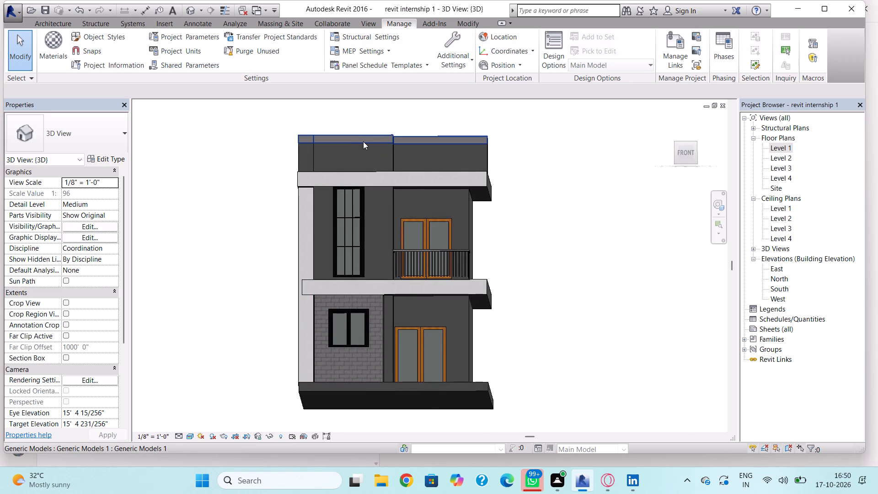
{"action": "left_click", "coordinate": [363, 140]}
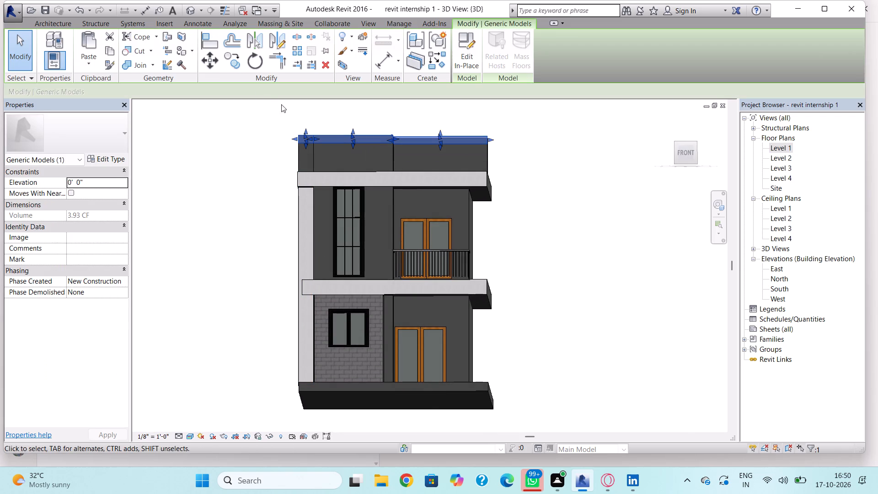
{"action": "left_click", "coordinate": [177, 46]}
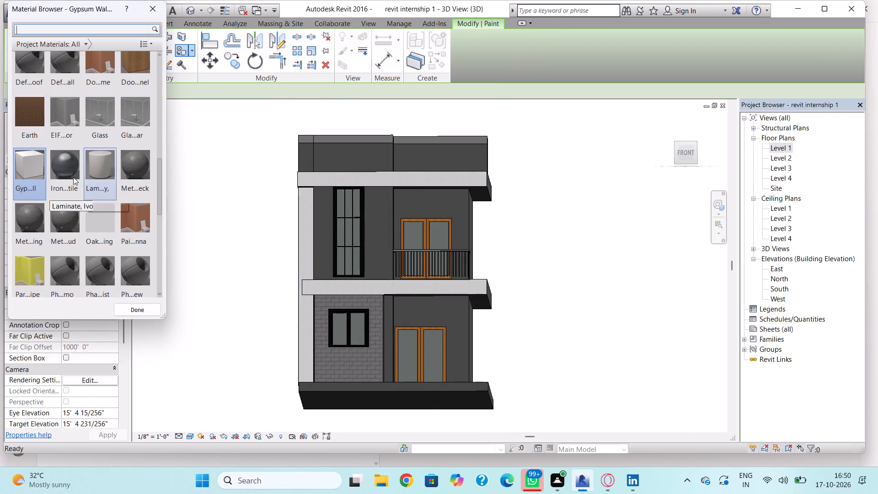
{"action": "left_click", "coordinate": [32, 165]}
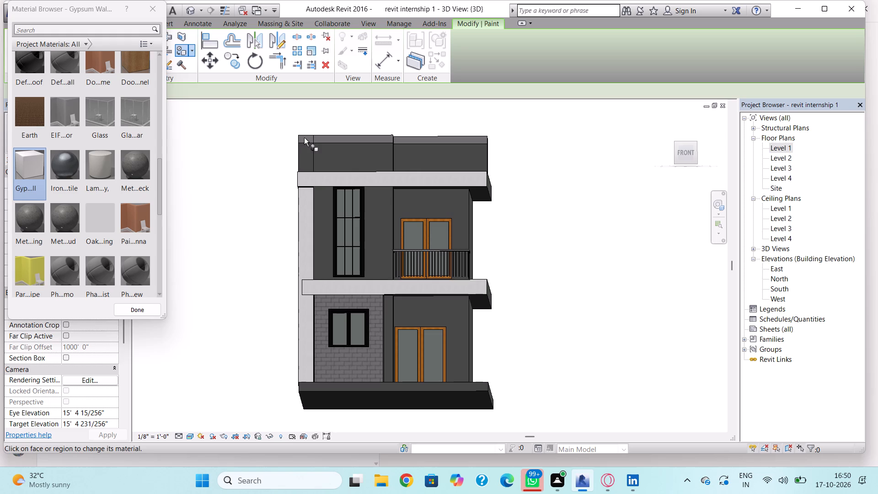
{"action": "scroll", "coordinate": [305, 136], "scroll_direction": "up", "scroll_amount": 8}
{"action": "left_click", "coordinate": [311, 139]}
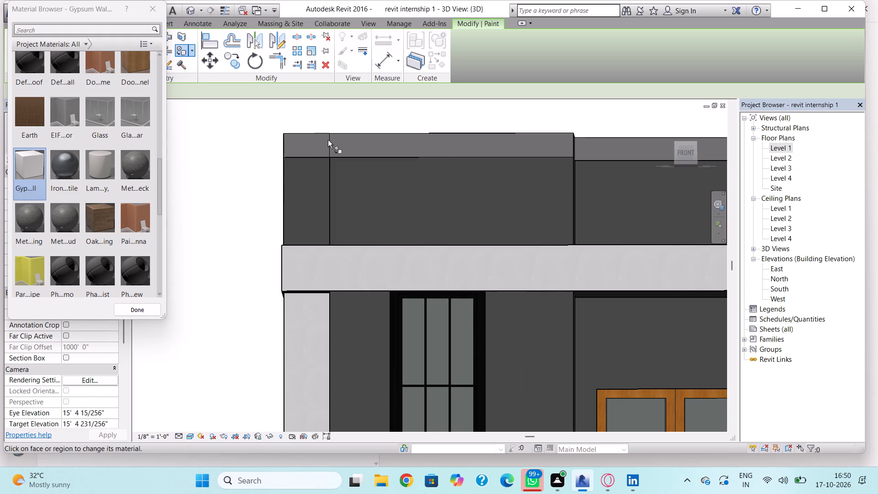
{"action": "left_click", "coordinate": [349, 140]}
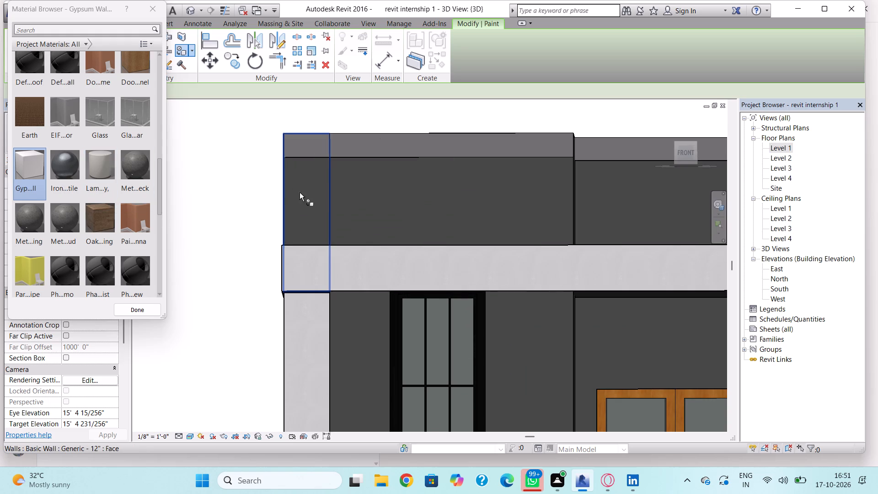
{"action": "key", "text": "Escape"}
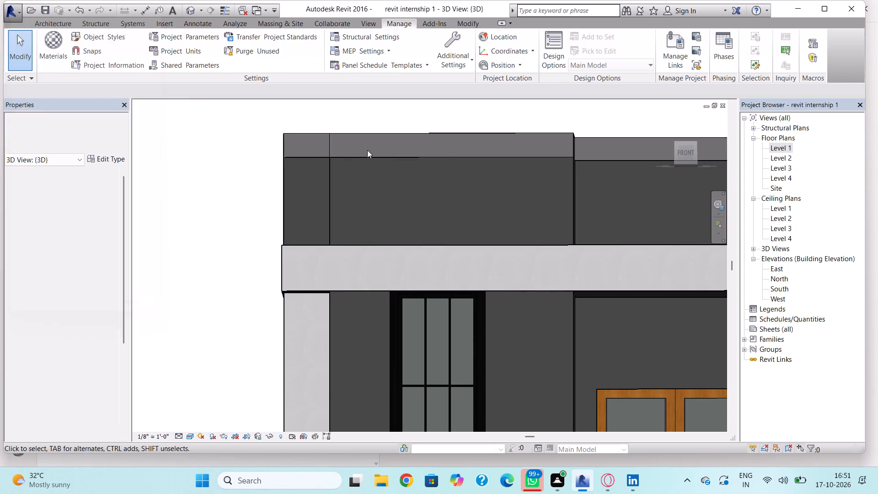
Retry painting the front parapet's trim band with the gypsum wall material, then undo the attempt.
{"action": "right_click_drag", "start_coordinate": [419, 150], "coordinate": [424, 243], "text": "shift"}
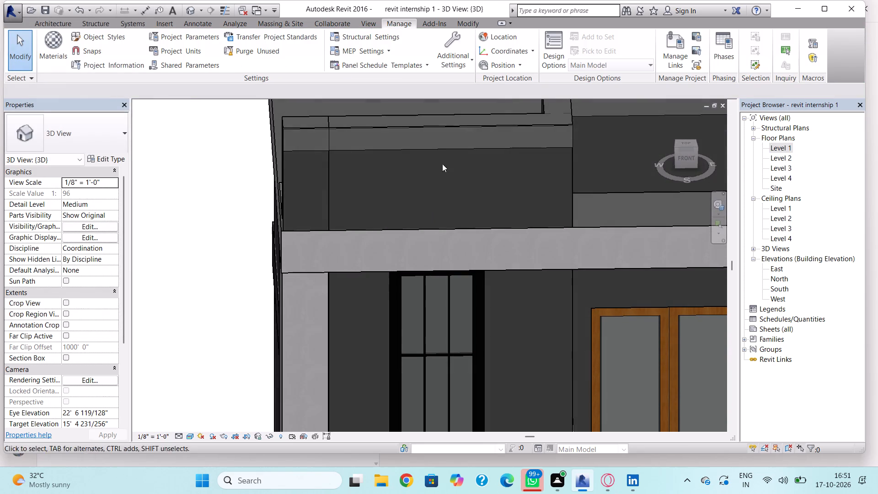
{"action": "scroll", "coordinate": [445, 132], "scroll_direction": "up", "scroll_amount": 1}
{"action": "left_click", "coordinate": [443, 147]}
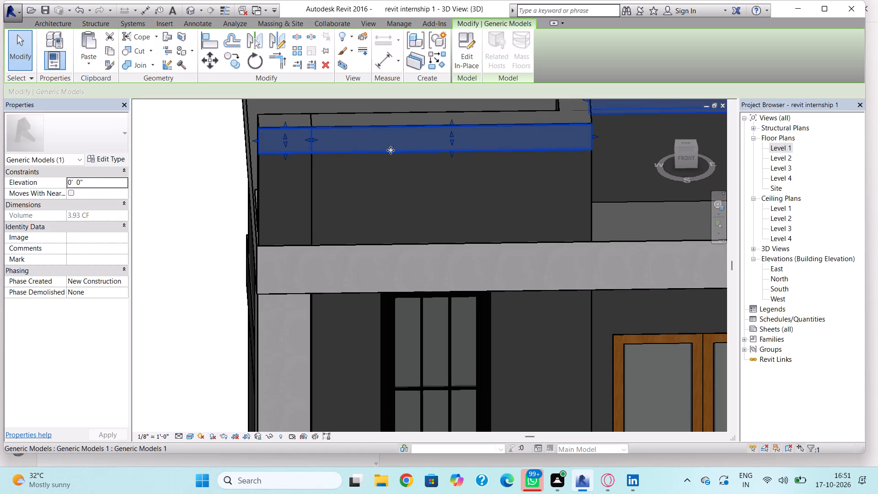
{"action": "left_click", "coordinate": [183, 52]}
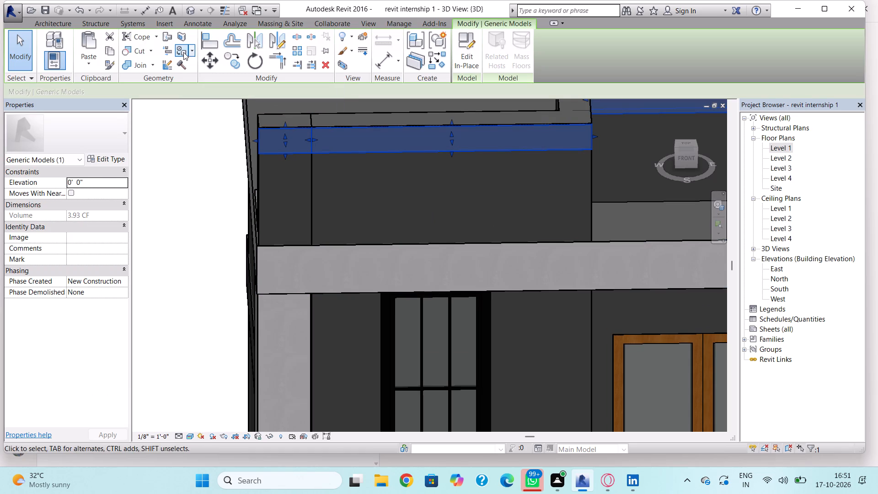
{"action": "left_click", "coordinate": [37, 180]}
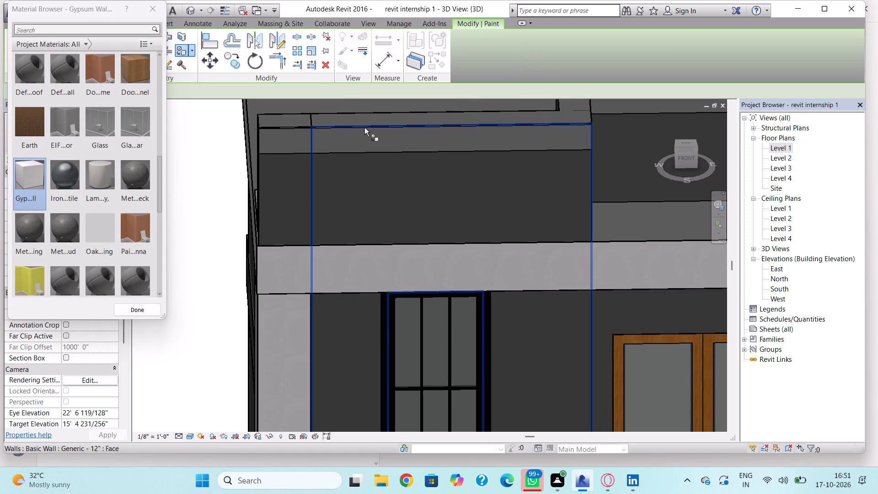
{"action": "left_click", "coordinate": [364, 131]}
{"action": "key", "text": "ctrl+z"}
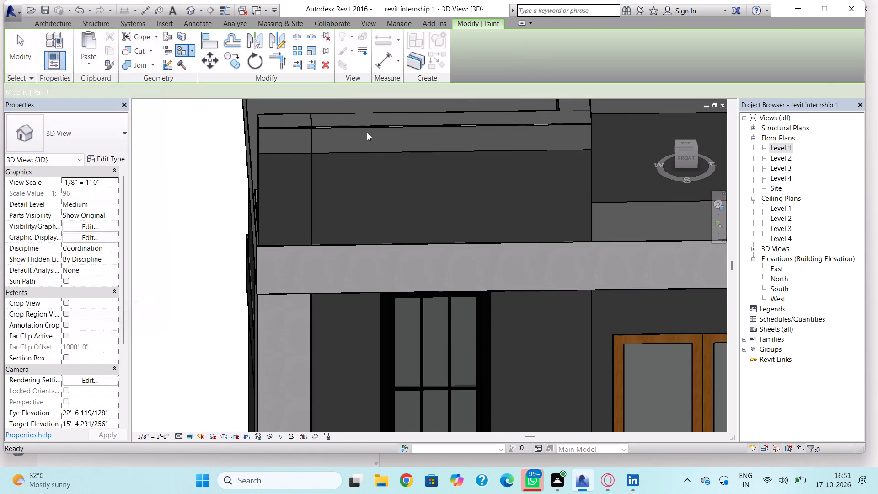
Examine the parapet trim band's type properties for a material setting.
{"action": "left_click", "coordinate": [384, 151]}
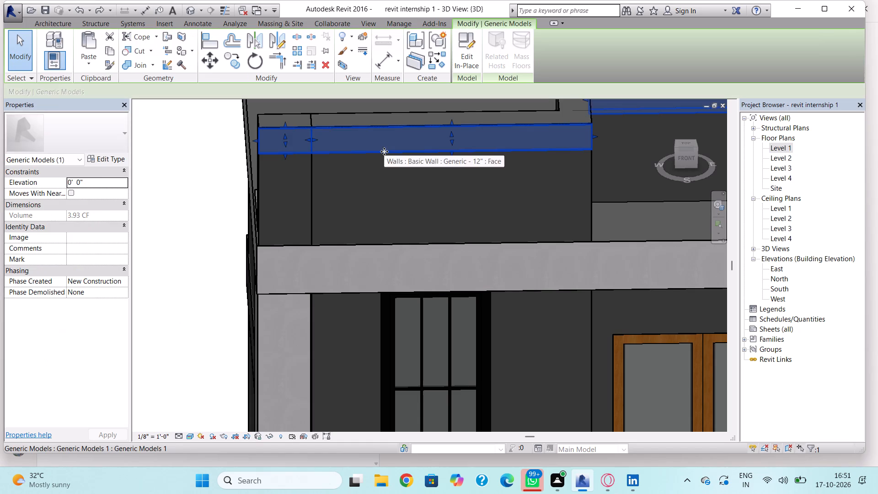
{"action": "left_click", "coordinate": [106, 161]}
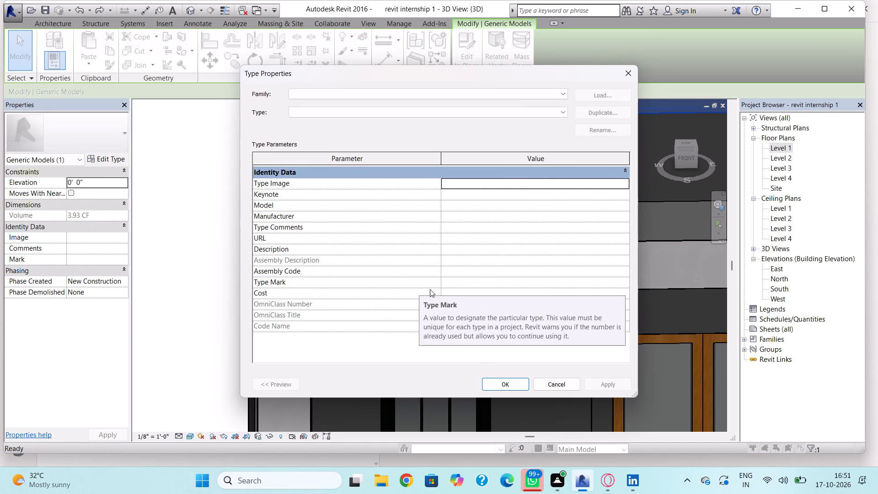
{"action": "left_click", "coordinate": [550, 185]}
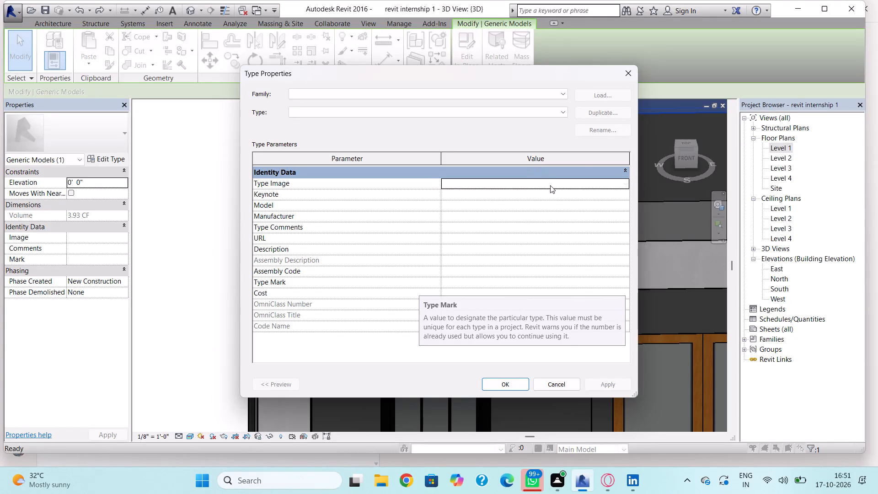
{"action": "left_click", "coordinate": [626, 72]}
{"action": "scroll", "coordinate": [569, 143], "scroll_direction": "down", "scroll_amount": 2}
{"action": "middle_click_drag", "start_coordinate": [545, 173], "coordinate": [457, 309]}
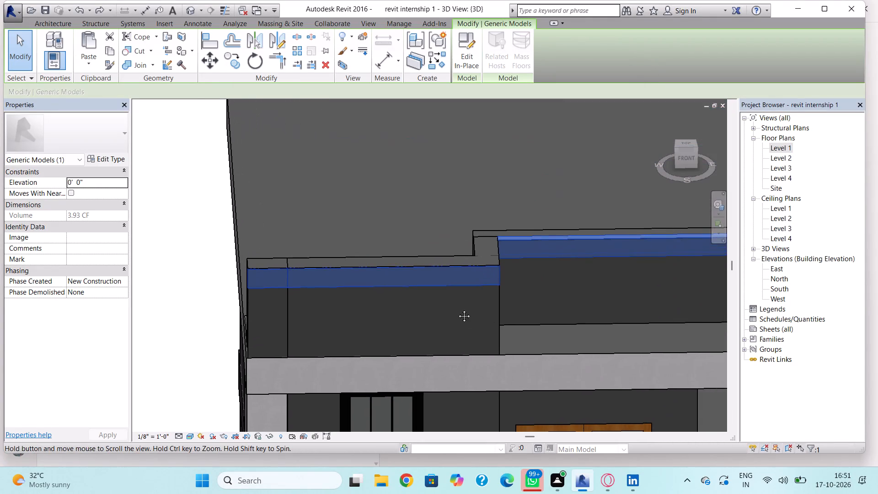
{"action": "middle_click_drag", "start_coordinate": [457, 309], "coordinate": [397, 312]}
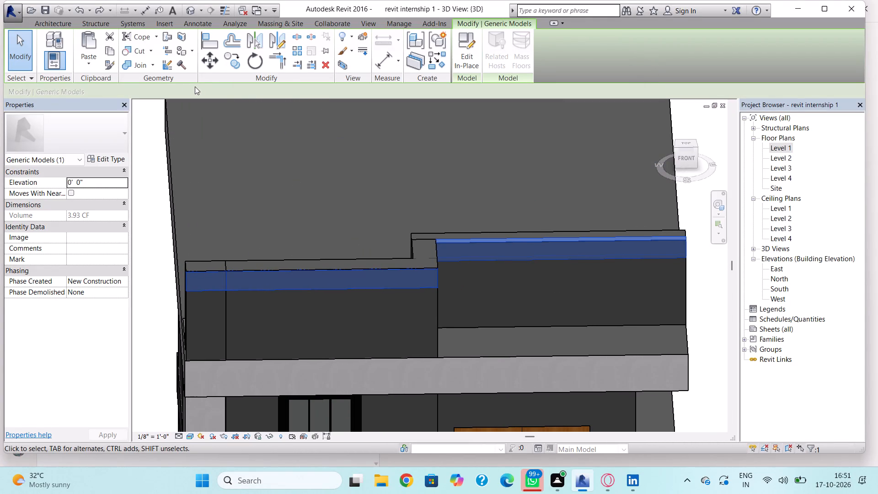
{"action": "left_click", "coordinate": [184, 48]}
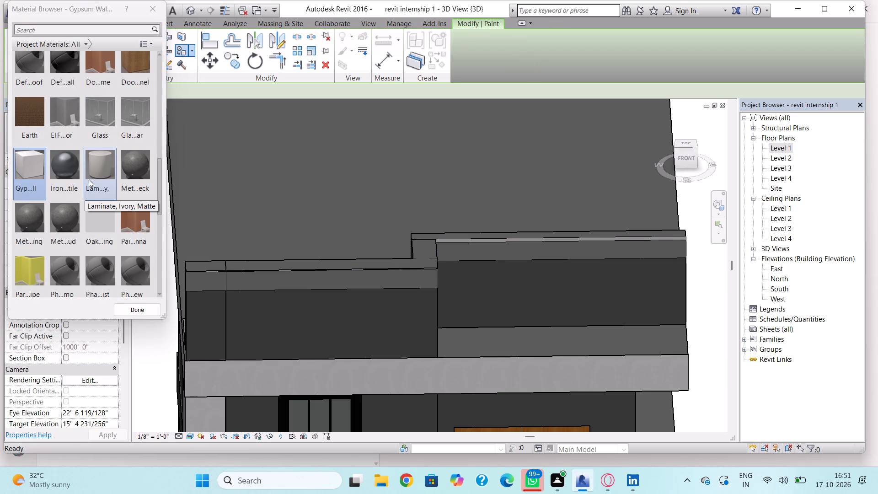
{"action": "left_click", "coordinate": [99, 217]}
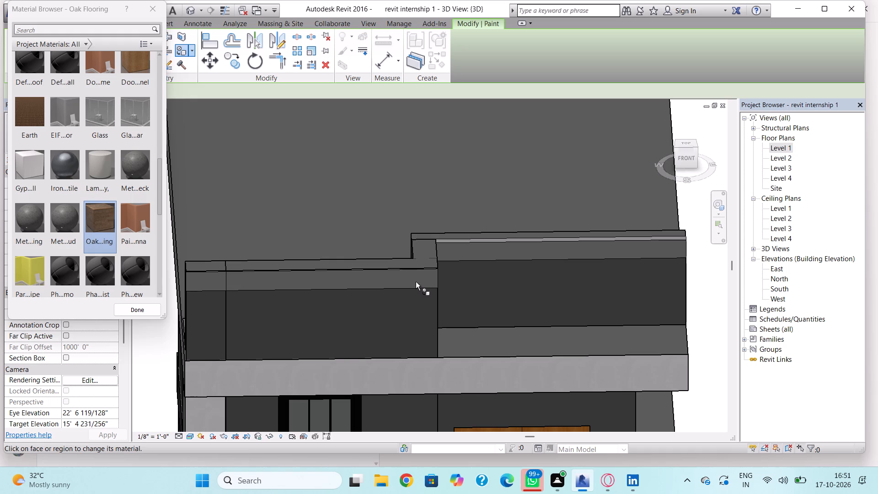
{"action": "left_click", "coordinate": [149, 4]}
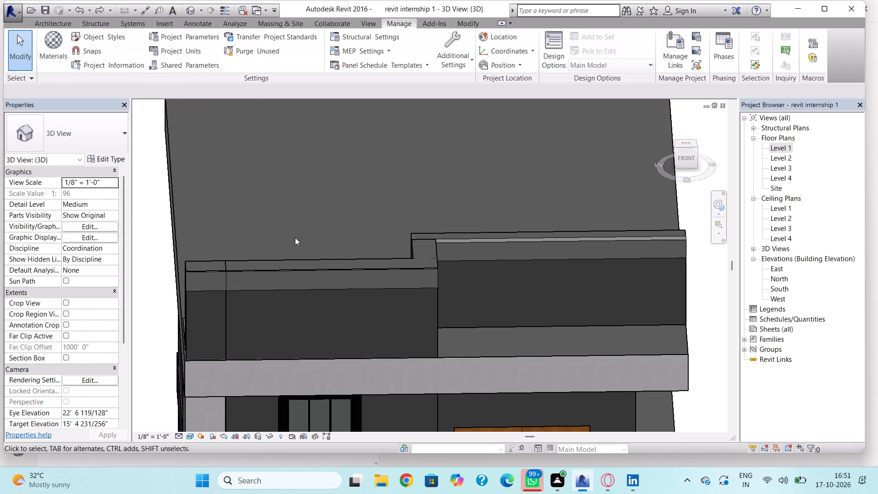
Examine the whole front facade from the front, from roof edge to base.
{"action": "scroll", "coordinate": [344, 261], "scroll_direction": "down", "scroll_amount": 5}
{"action": "scroll", "coordinate": [410, 262], "scroll_direction": "down", "scroll_amount": 1}
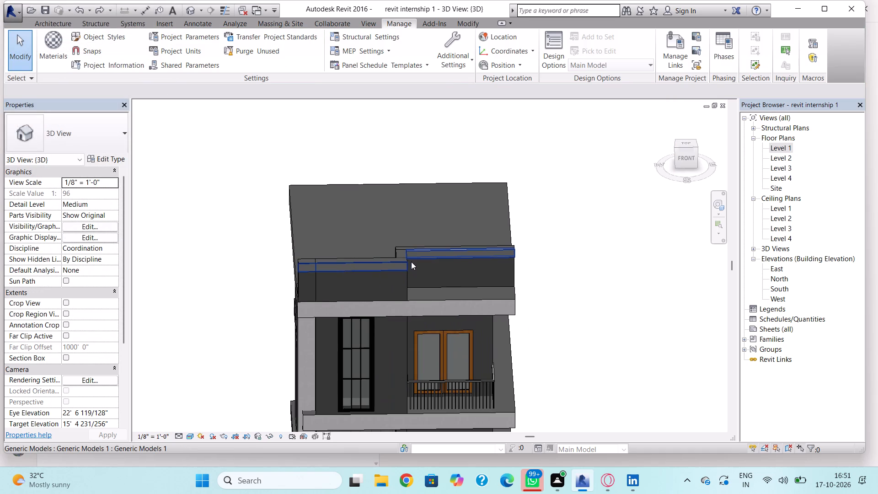
{"action": "left_click", "coordinate": [690, 154]}
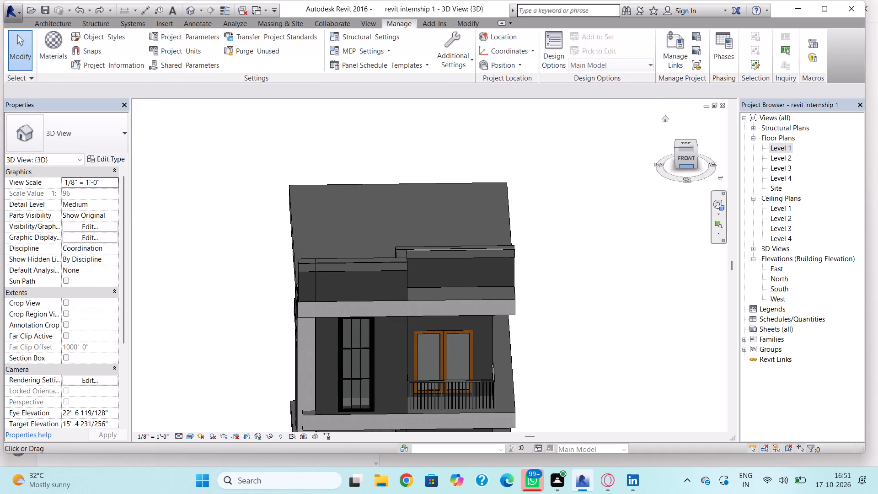
{"action": "double_click", "coordinate": [683, 161]}
{"action": "right_click_drag", "start_coordinate": [594, 274], "coordinate": [591, 213], "text": "shift"}
{"action": "scroll", "coordinate": [580, 241], "scroll_direction": "down", "scroll_amount": 4}
{"action": "middle_click_drag", "start_coordinate": [574, 265], "coordinate": [584, 172]}
{"action": "scroll", "coordinate": [581, 228], "scroll_direction": "up", "scroll_amount": 3}
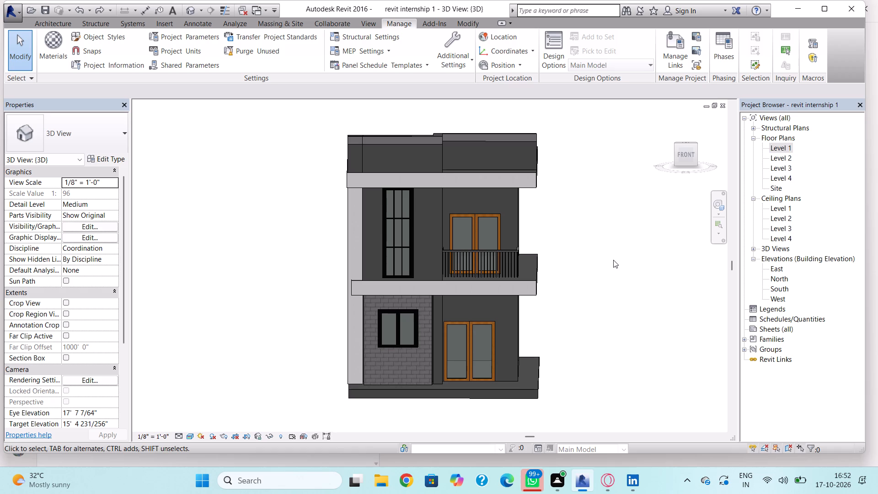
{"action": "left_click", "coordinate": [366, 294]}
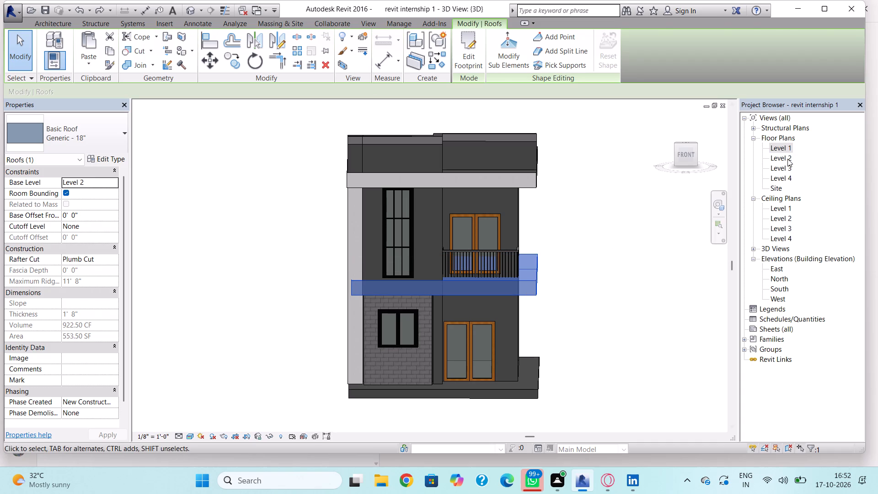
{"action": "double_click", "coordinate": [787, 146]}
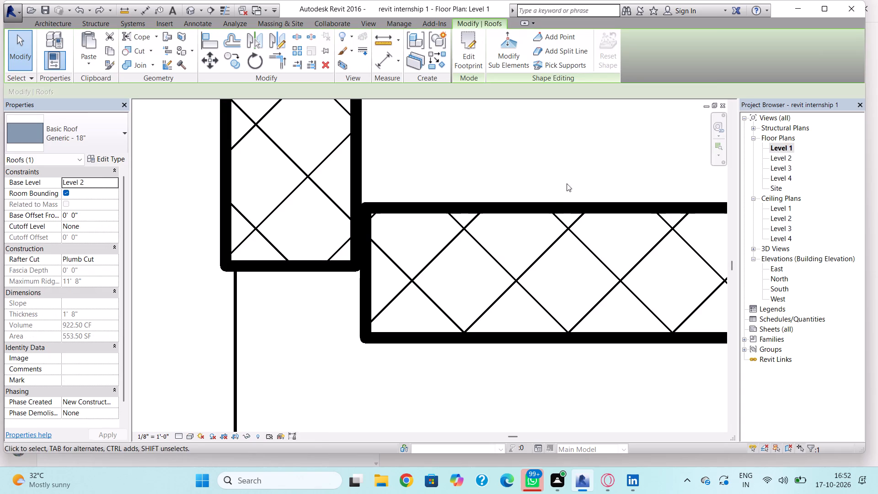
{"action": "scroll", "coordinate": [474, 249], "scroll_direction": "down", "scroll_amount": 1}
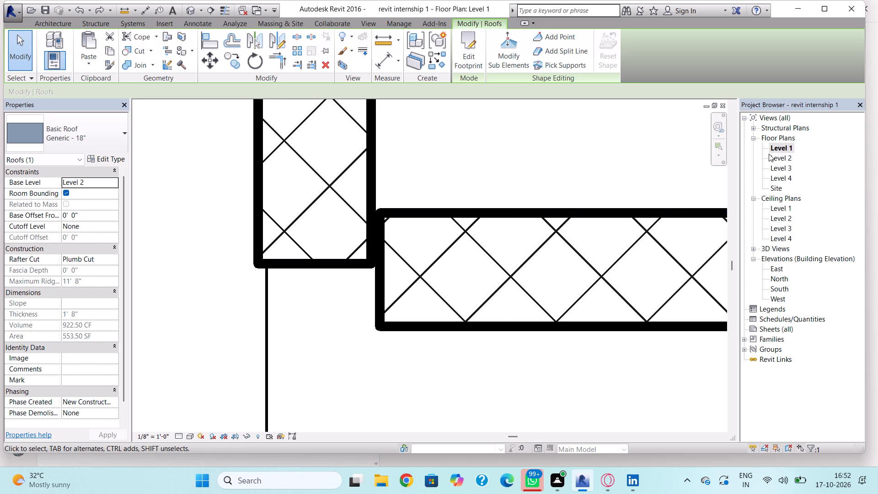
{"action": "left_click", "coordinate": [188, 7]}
Edit the Level 2 roof footprint, moving its left boundary line outward to line up with the vertical edge line below the corner wall.
{"action": "double_click", "coordinate": [358, 288]}
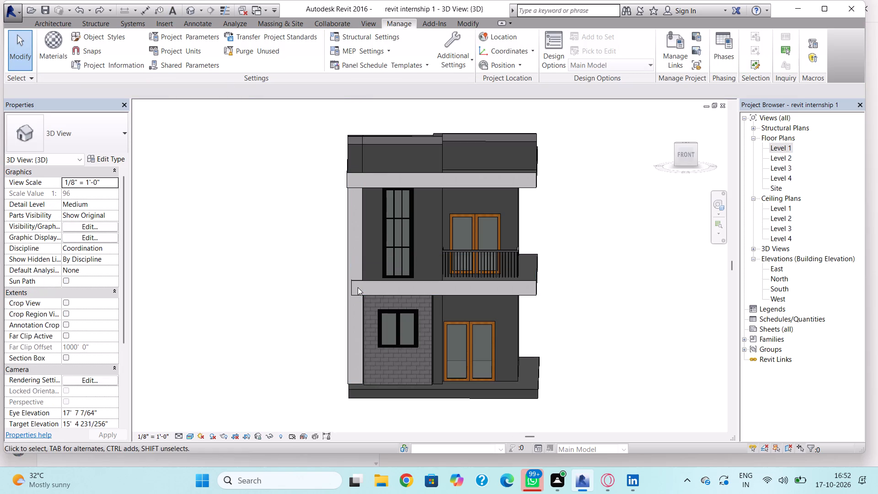
{"action": "double_click", "coordinate": [359, 280]}
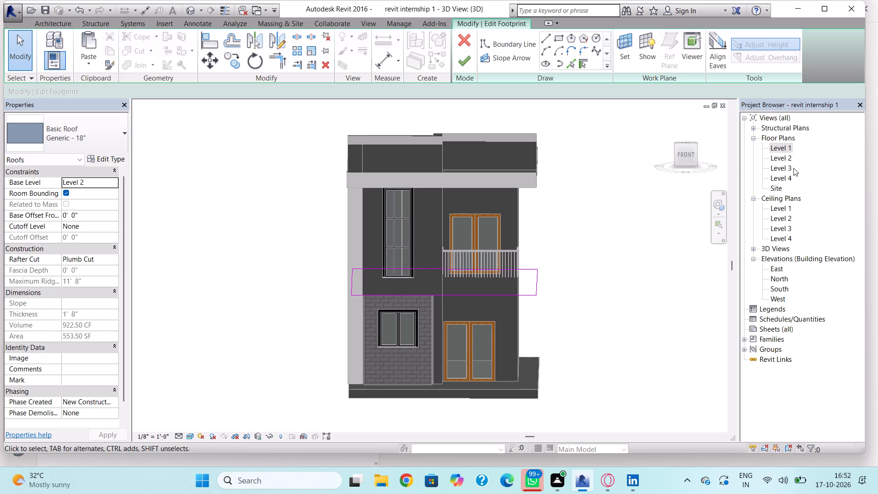
{"action": "double_click", "coordinate": [783, 151]}
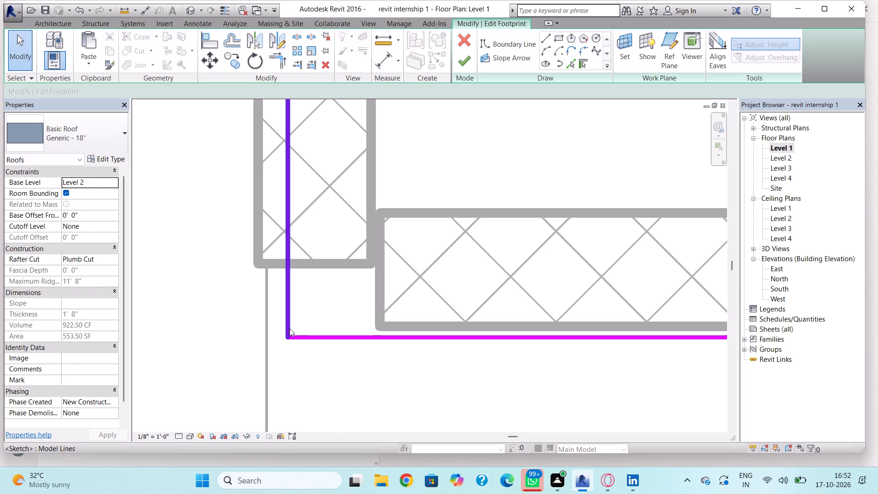
{"action": "left_click", "coordinate": [289, 328]}
{"action": "key", "text": "Left"}
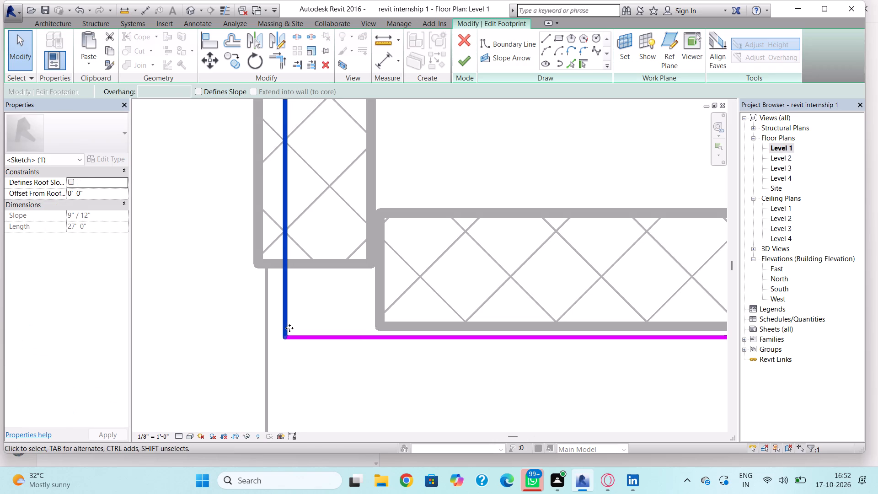
{"action": "key", "text": "Left"}
{"action": "key", "text": "Left"}
{"action": "key", "text": "Left"}
{"action": "key", "text": "Left"}
{"action": "key", "text": "Left"}
{"action": "key", "text": "Left"}
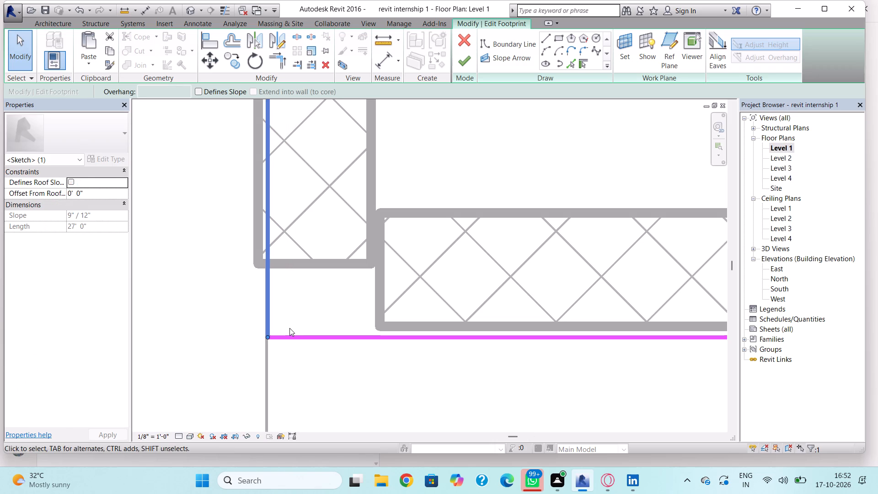
{"action": "key", "text": "Return"}
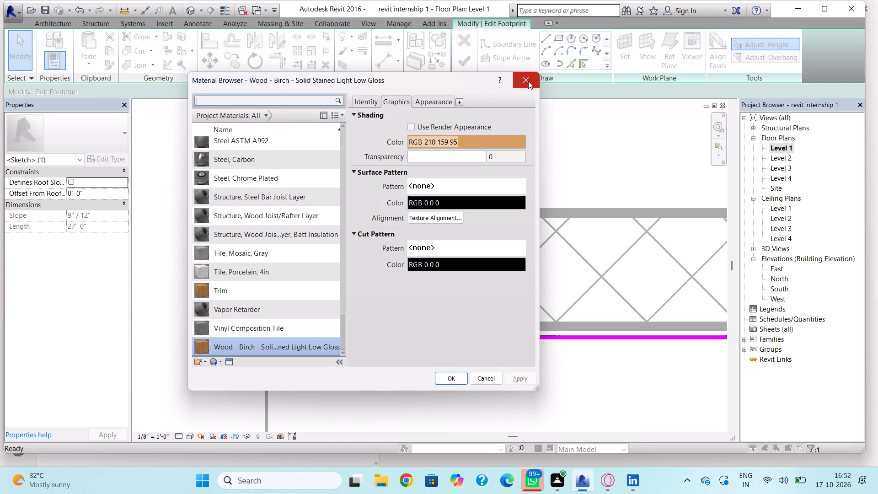
{"action": "left_click", "coordinate": [528, 81]}
{"action": "left_click", "coordinate": [459, 56]}
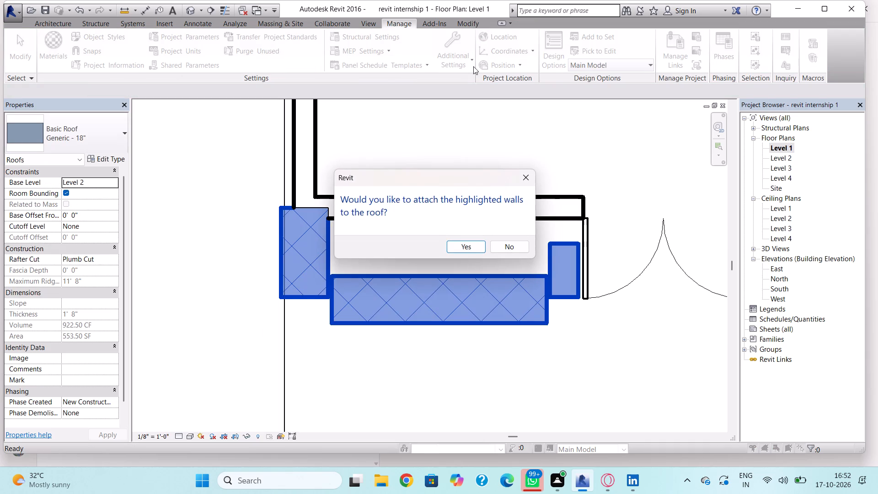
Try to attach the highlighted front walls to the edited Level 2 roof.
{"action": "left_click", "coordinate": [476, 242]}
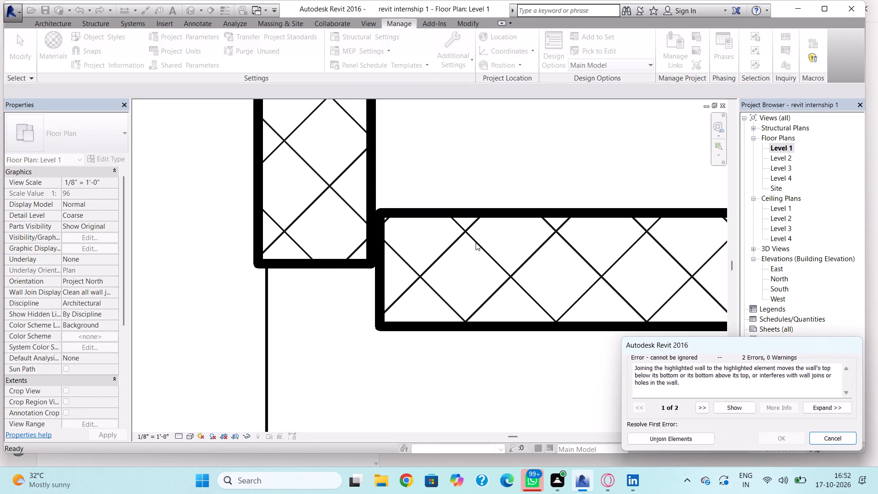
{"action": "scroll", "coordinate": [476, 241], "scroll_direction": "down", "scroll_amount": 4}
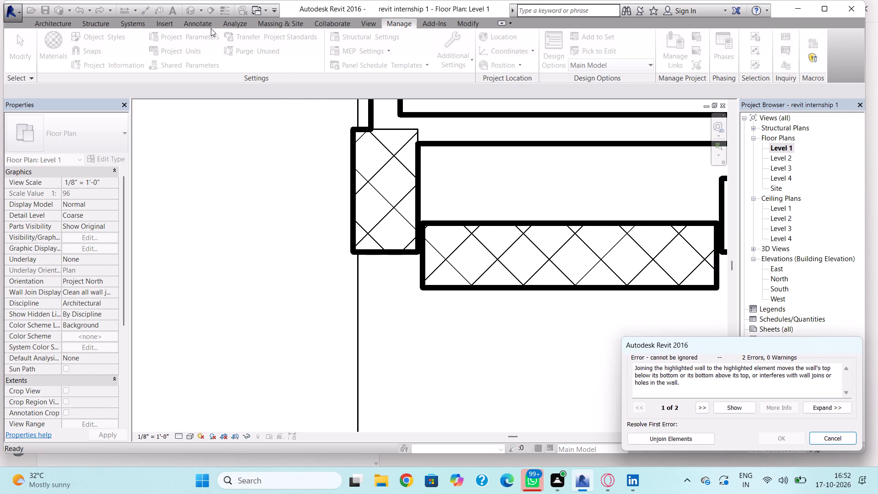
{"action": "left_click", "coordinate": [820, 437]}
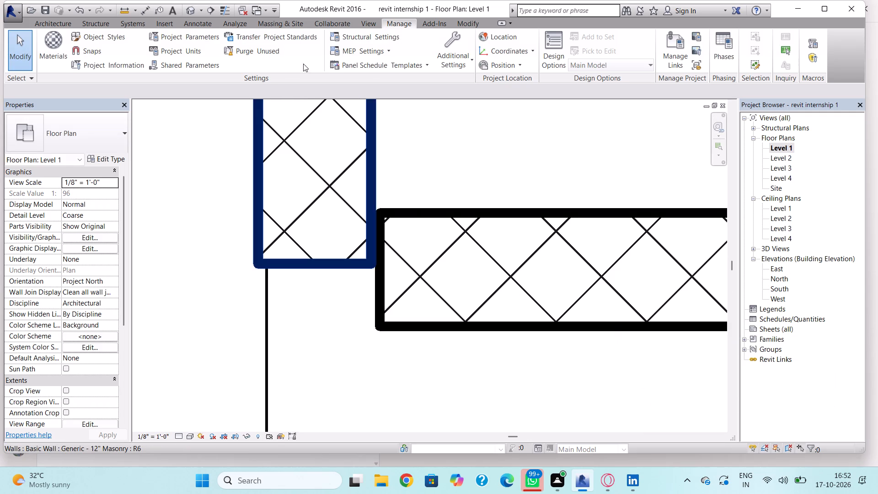
Return to the 3D view of the front facade and save the project.
{"action": "left_click", "coordinate": [186, 6]}
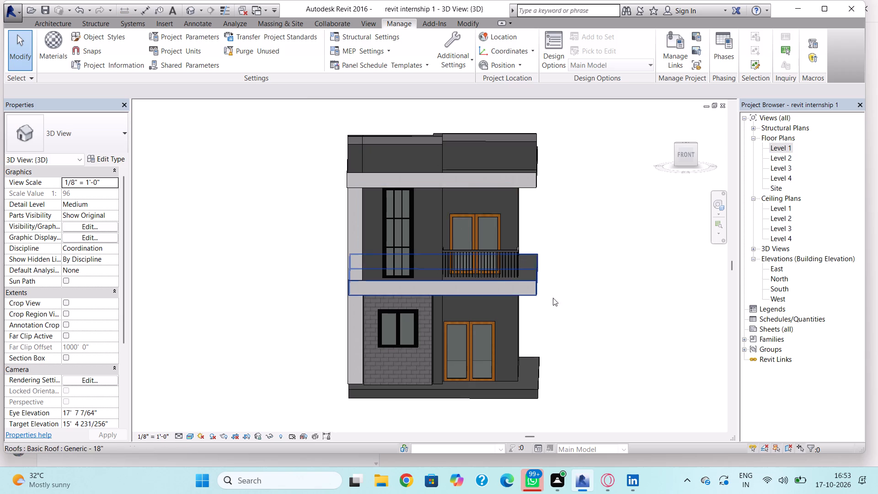
{"action": "key", "text": "ctrl+s"}
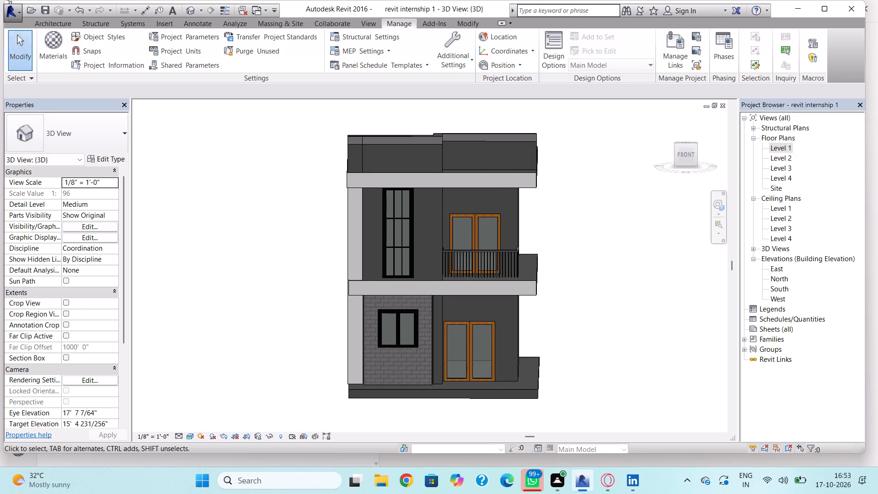
Examine which file types the project can be saved as.
{"action": "left_click", "coordinate": [27, 8]}
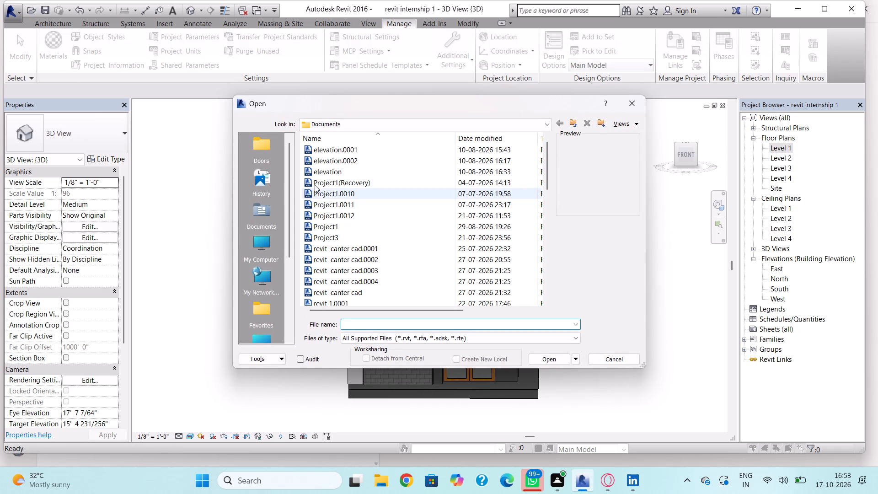
{"action": "left_click", "coordinate": [634, 102]}
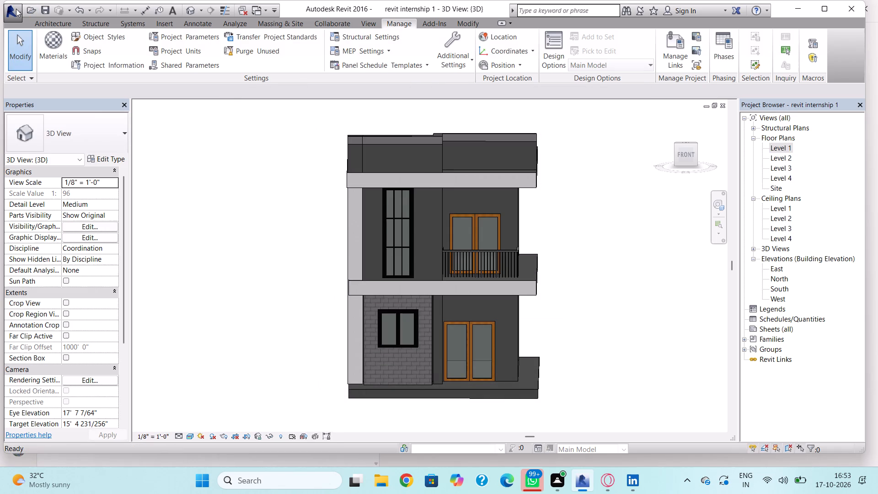
{"action": "left_click", "coordinate": [16, 9]}
{"action": "left_click", "coordinate": [49, 167]}
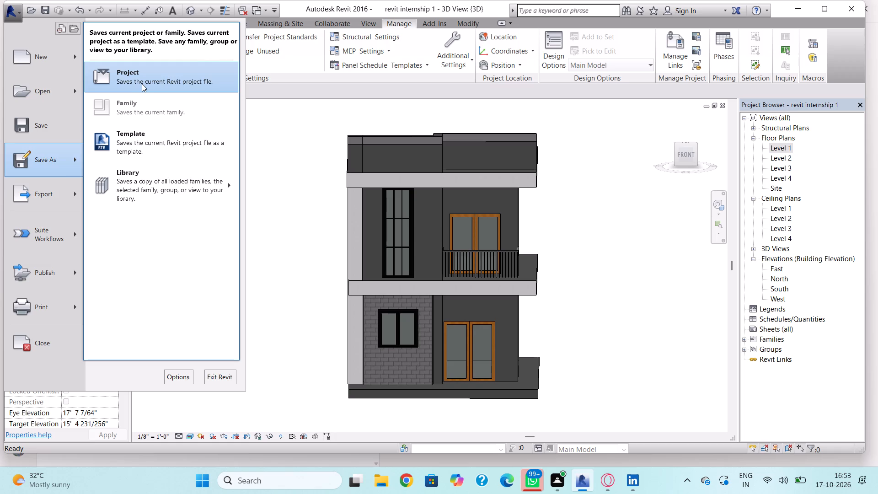
{"action": "left_click", "coordinate": [142, 83]}
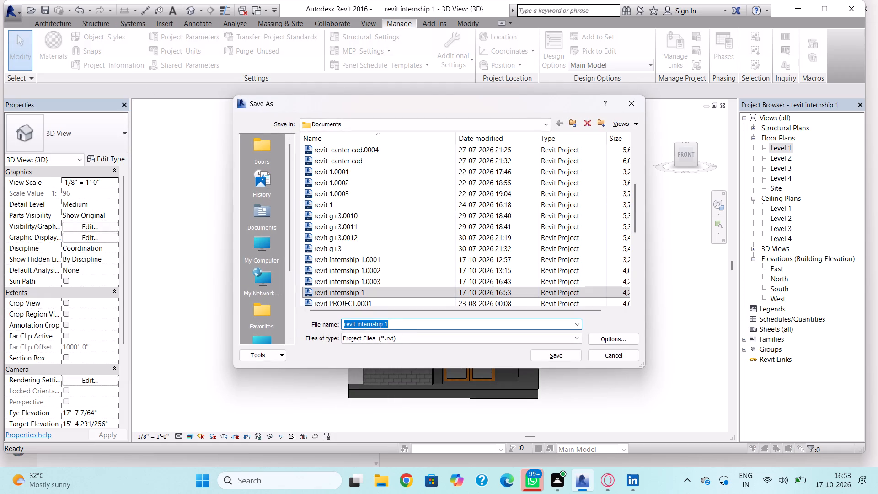
{"action": "left_click", "coordinate": [396, 325]}
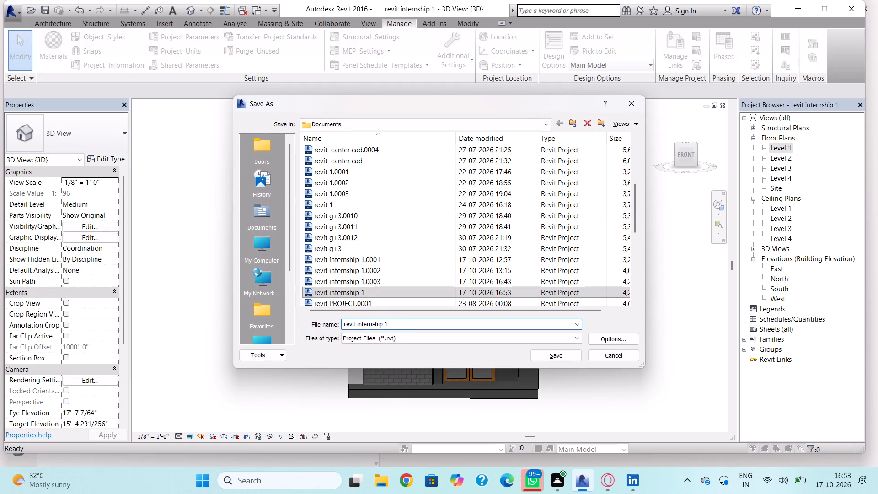
{"action": "left_click", "coordinate": [396, 324]}
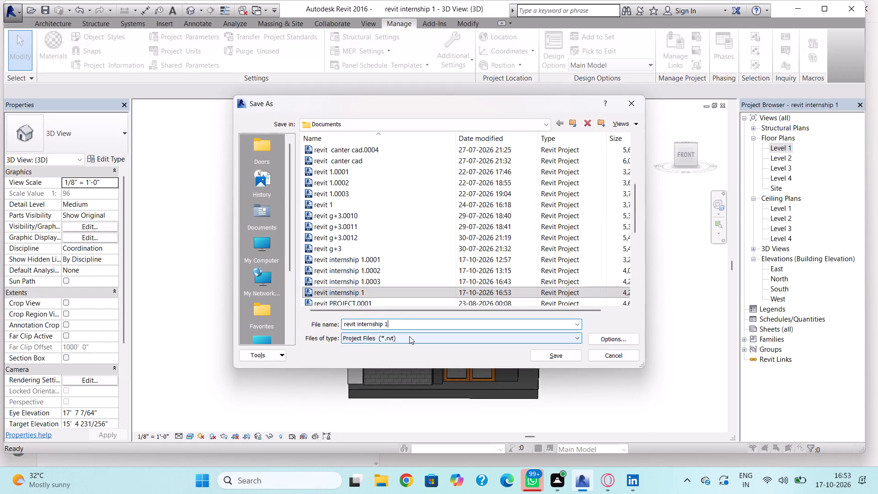
{"action": "left_click", "coordinate": [409, 336]}
{"action": "left_click", "coordinate": [436, 341]}
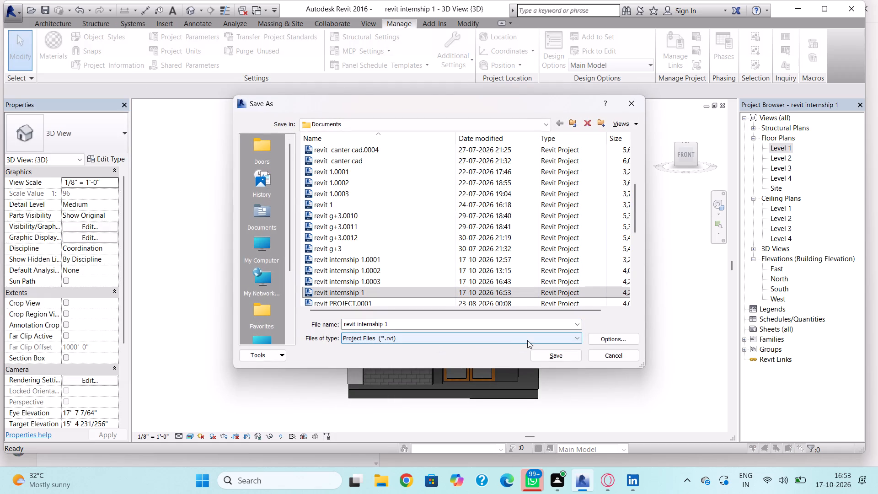
{"action": "left_click", "coordinate": [571, 339]}
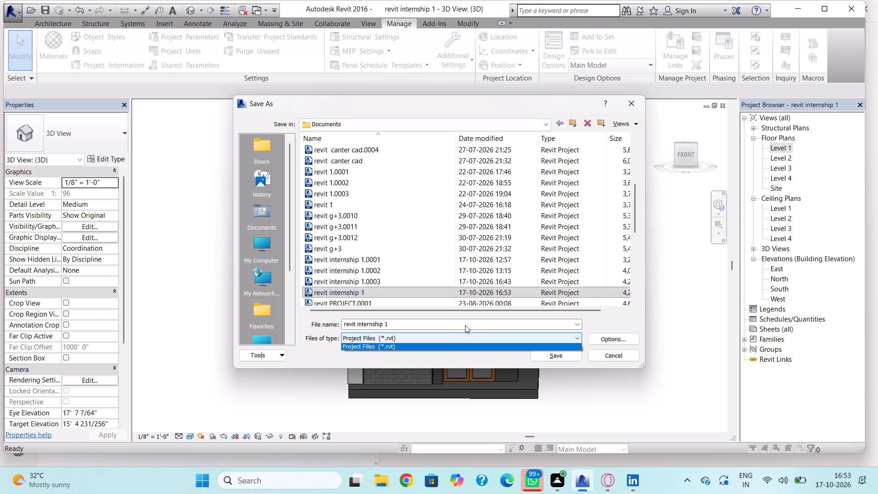
{"action": "left_click", "coordinate": [468, 321]}
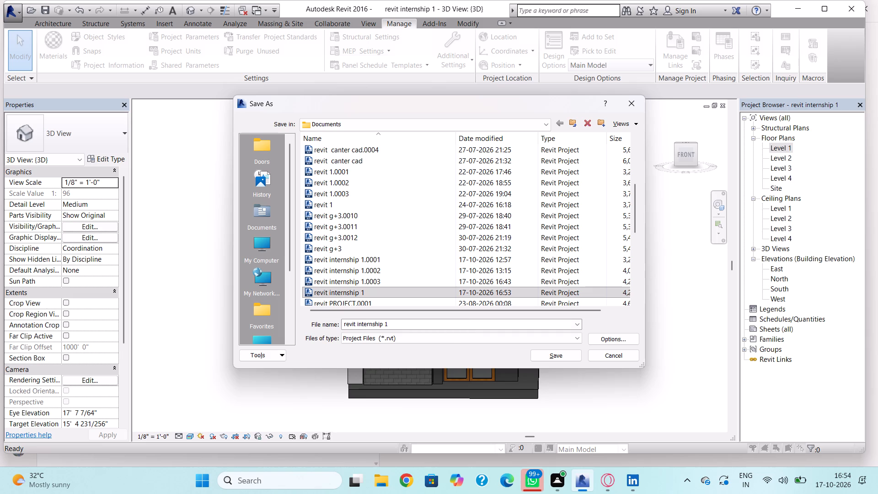
{"action": "left_click", "coordinate": [467, 321]}
{"action": "left_click", "coordinate": [469, 339]}
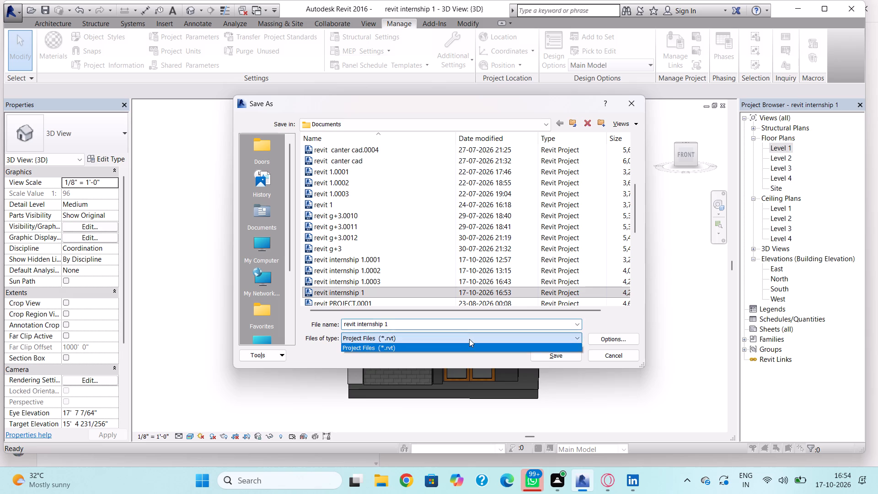
{"action": "left_click", "coordinate": [469, 339]}
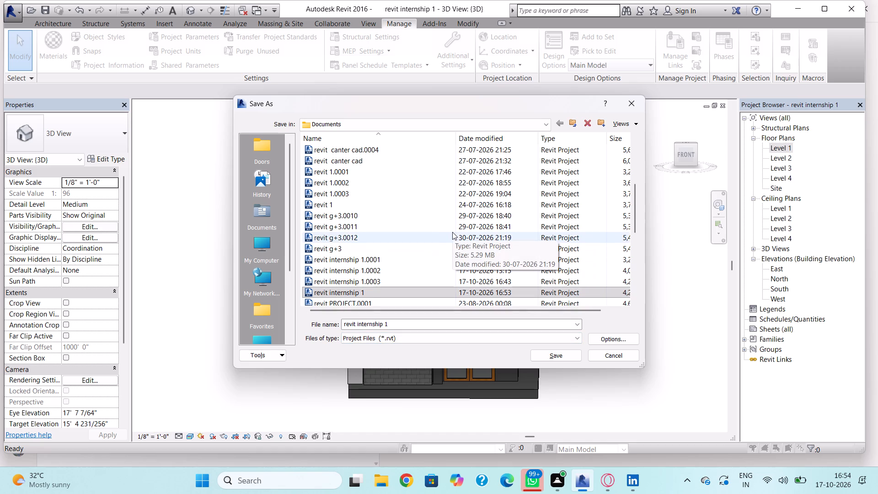
{"action": "scroll", "coordinate": [452, 232], "scroll_direction": "down", "scroll_amount": 1}
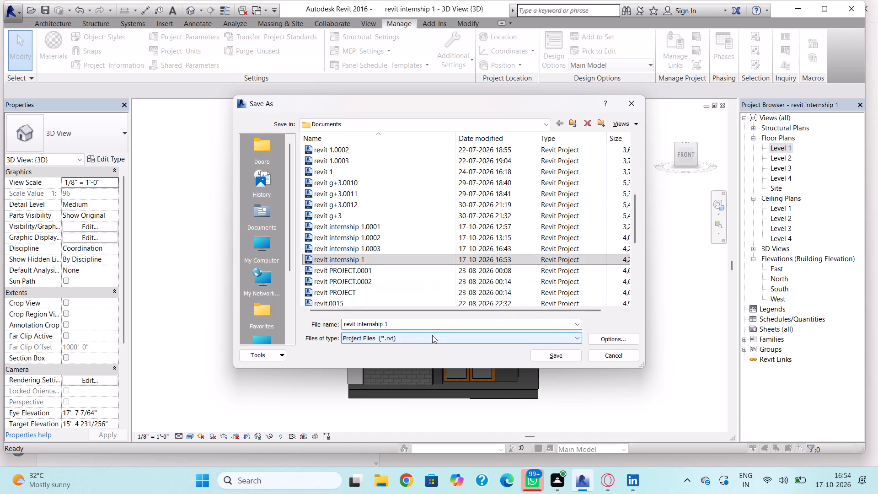
{"action": "left_click", "coordinate": [432, 335]}
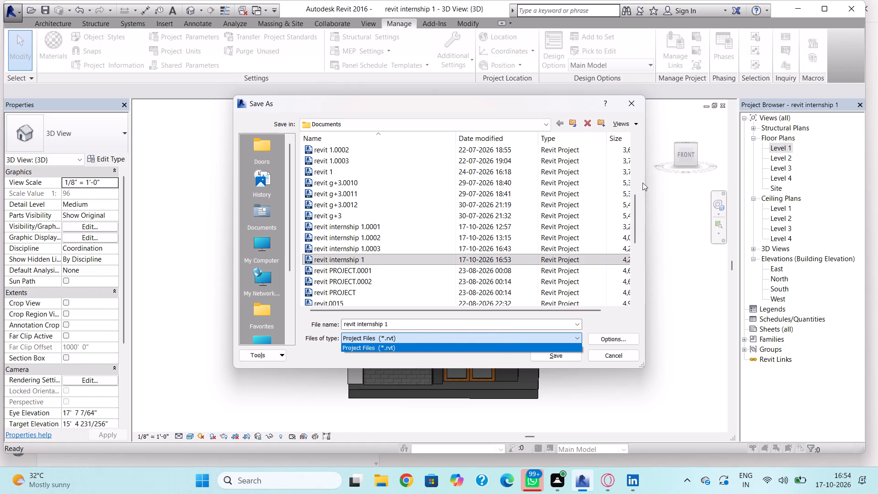
{"action": "left_click", "coordinate": [628, 97]}
{"action": "left_click", "coordinate": [630, 106]}
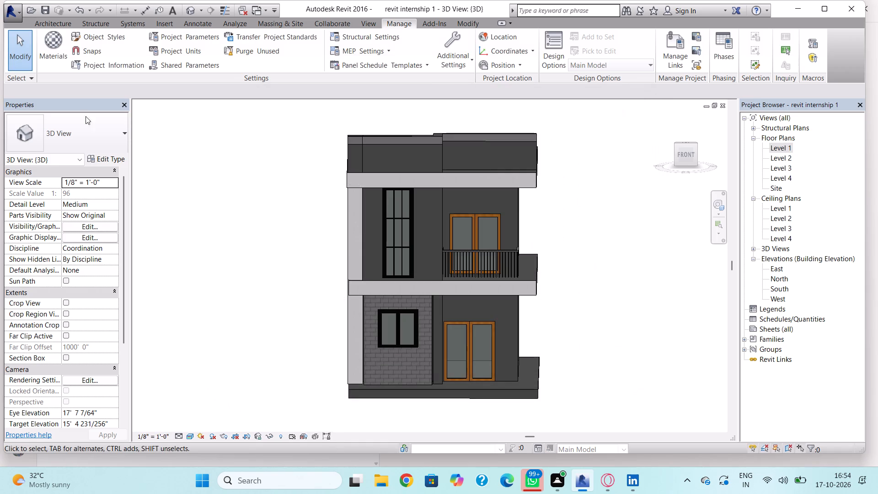
Recheck the file types available when saving the project under Save As.
{"action": "left_click", "coordinate": [12, 9]}
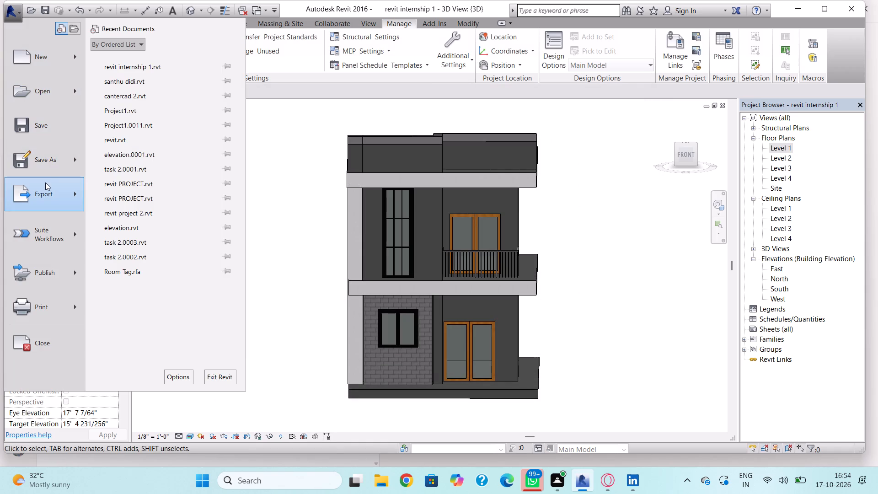
{"action": "left_click", "coordinate": [51, 163]}
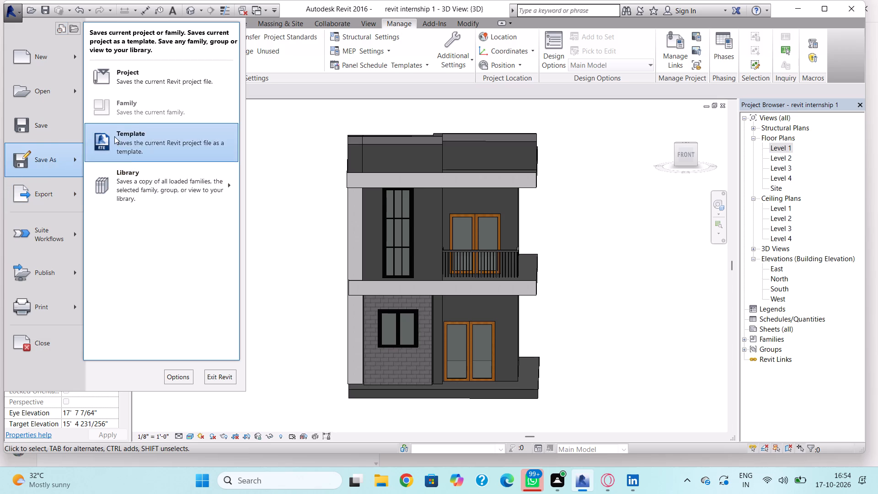
{"action": "left_click", "coordinate": [142, 72]}
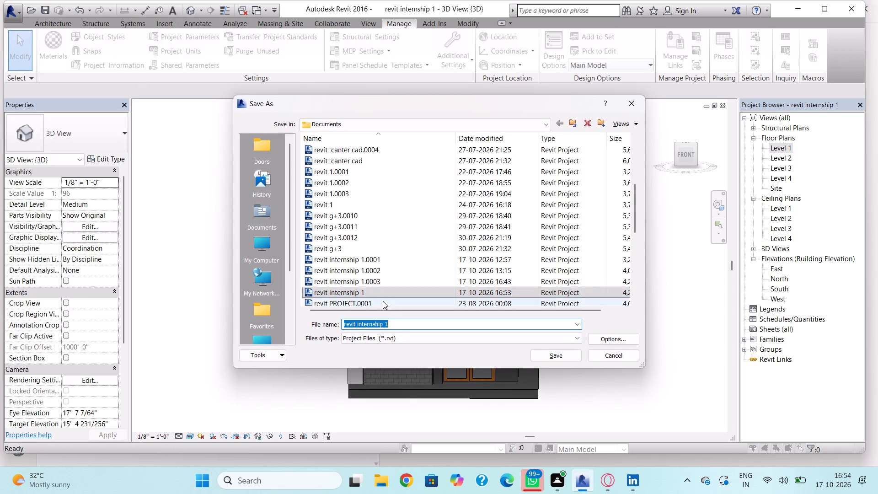
{"action": "left_click", "coordinate": [403, 337]}
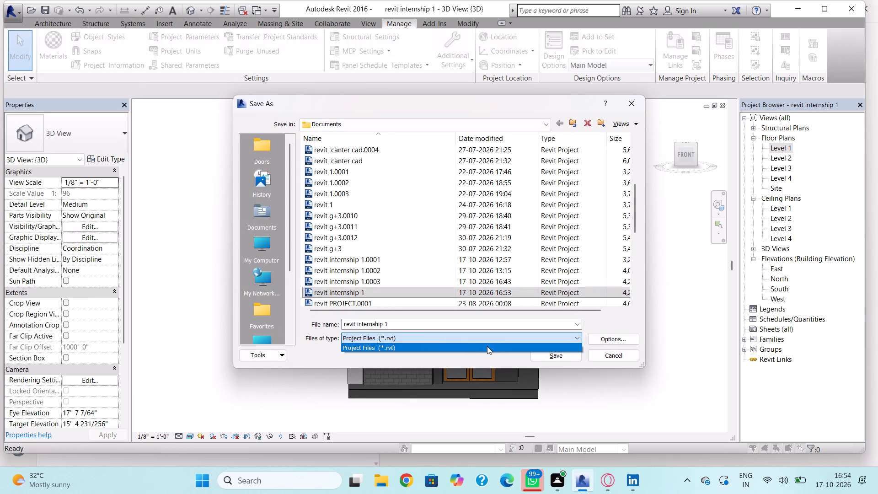
{"action": "left_click", "coordinate": [487, 346]}
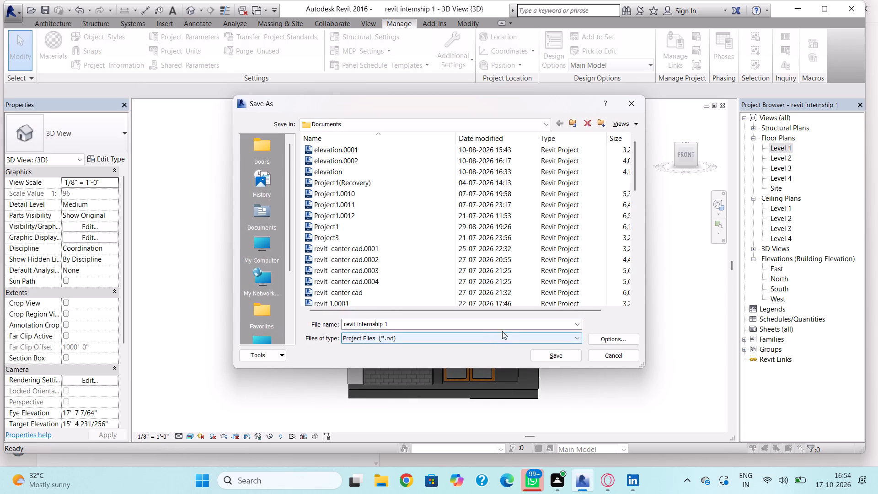
{"action": "left_click", "coordinate": [634, 105]}
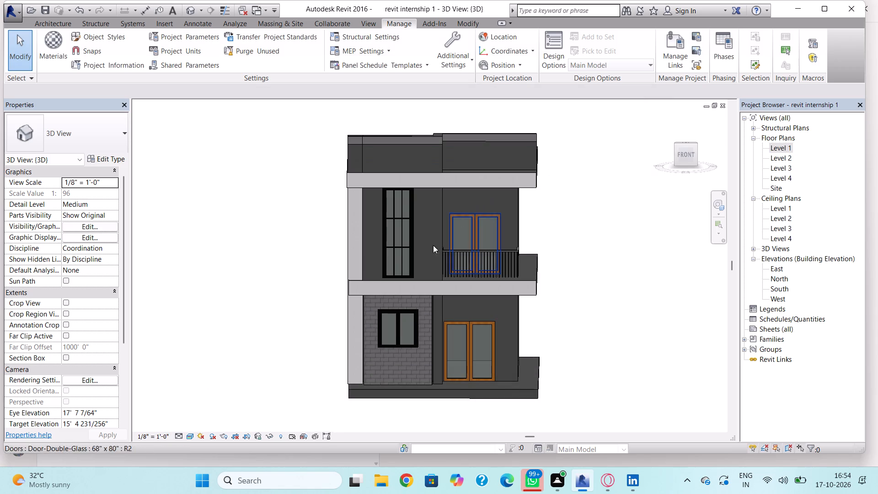
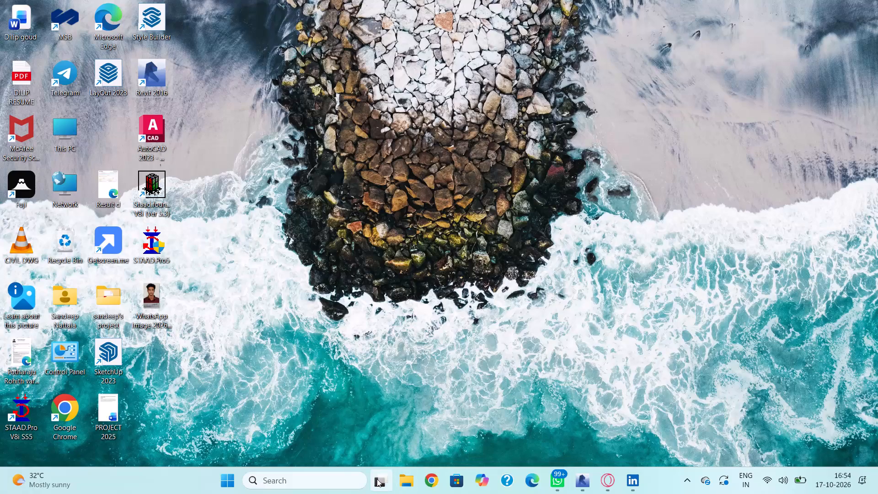
Switch to File Explorer and locate the revit internship 1 project and its backup copies in the Documents folder.
{"action": "double_click", "coordinate": [411, 483]}
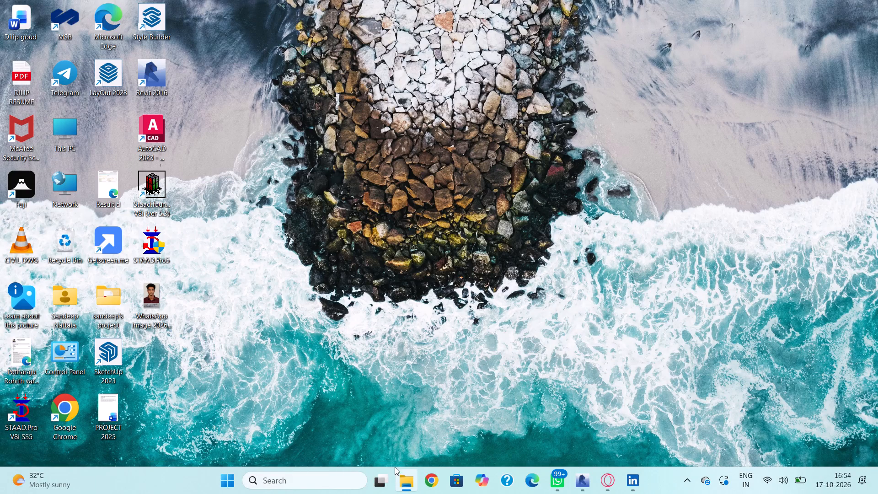
{"action": "left_click", "coordinate": [407, 478]}
{"action": "double_click", "coordinate": [209, 284]}
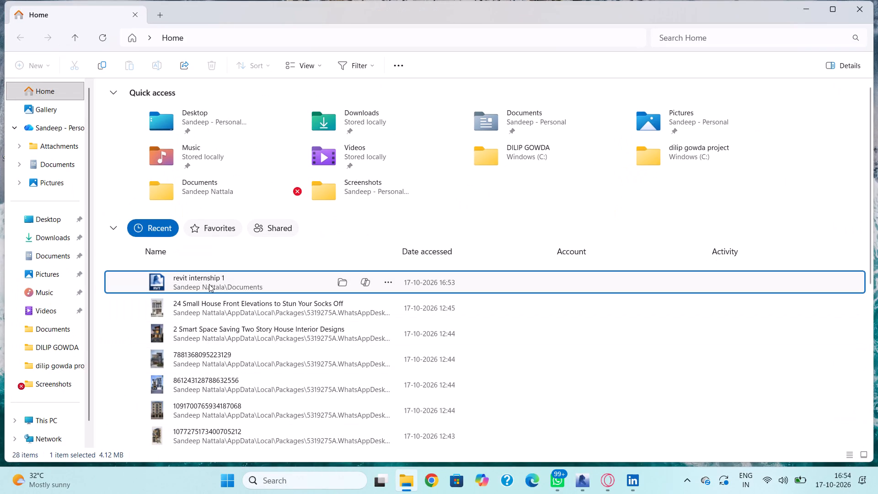
{"action": "double_click", "coordinate": [274, 282]}
{"action": "double_click", "coordinate": [337, 281]}
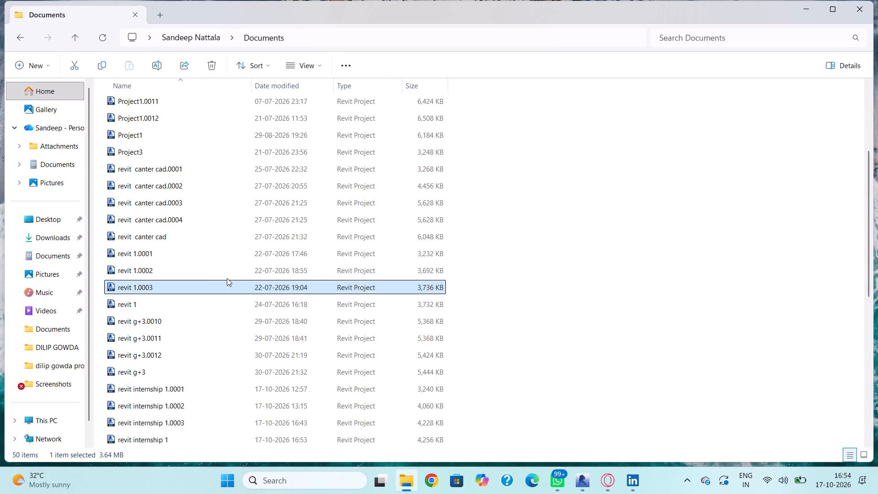
{"action": "scroll", "coordinate": [222, 279], "scroll_direction": "down", "scroll_amount": 10}
{"action": "scroll", "coordinate": [212, 354], "scroll_direction": "down", "scroll_amount": 8}
{"action": "scroll", "coordinate": [210, 365], "scroll_direction": "up", "scroll_amount": 3}
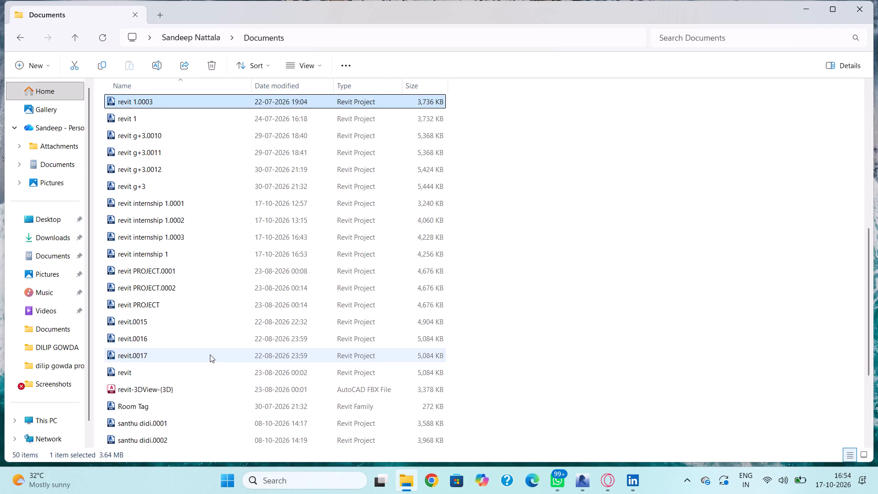
{"action": "scroll", "coordinate": [210, 354], "scroll_direction": "up", "scroll_amount": 9}
{"action": "scroll", "coordinate": [198, 294], "scroll_direction": "up", "scroll_amount": 3}
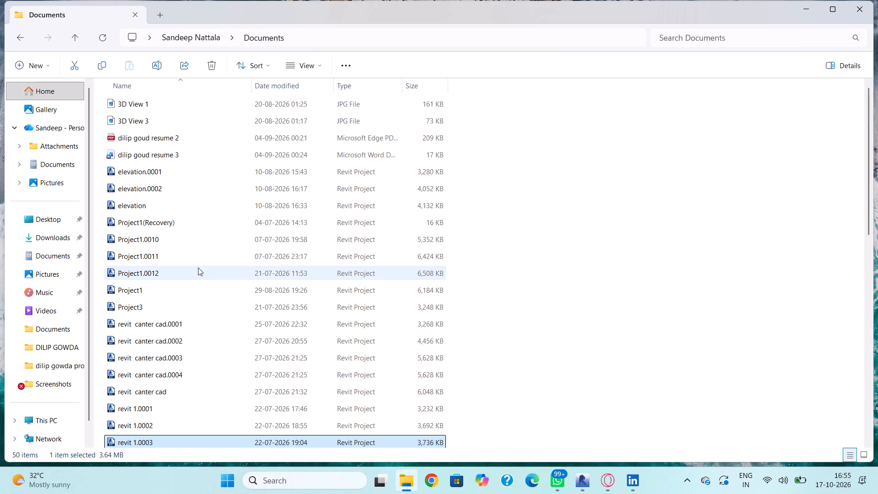
{"action": "scroll", "coordinate": [185, 267], "scroll_direction": "down", "scroll_amount": 5}
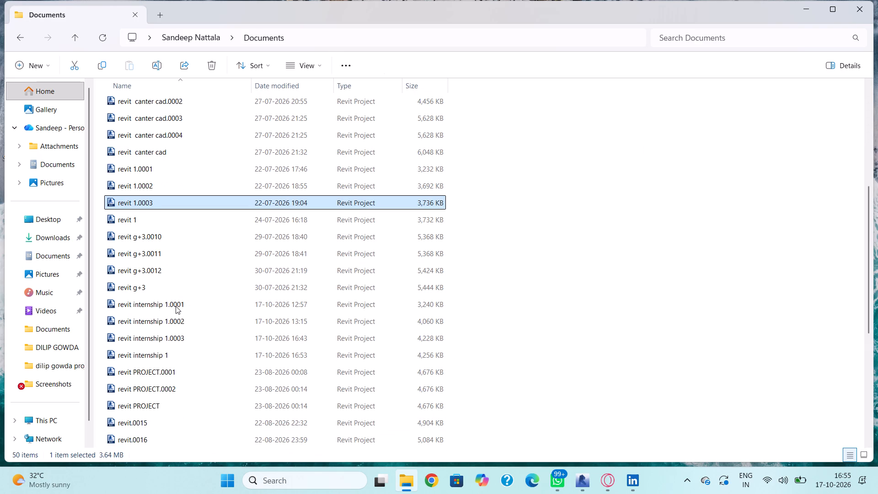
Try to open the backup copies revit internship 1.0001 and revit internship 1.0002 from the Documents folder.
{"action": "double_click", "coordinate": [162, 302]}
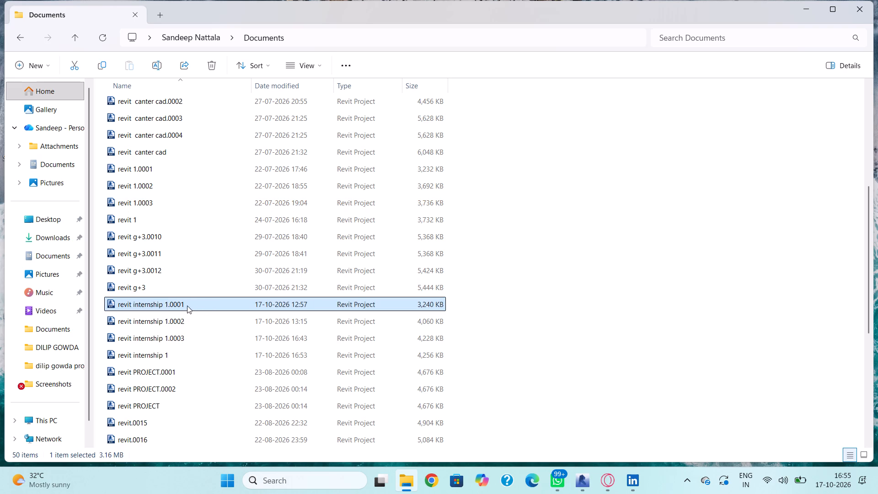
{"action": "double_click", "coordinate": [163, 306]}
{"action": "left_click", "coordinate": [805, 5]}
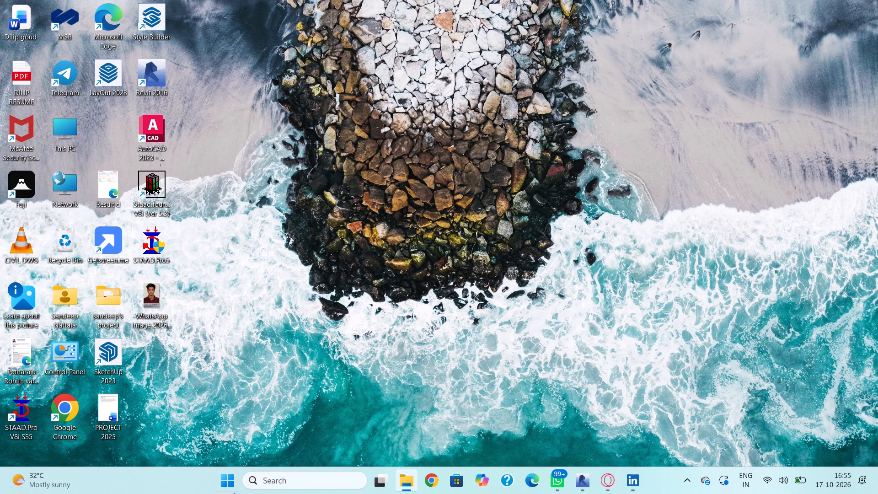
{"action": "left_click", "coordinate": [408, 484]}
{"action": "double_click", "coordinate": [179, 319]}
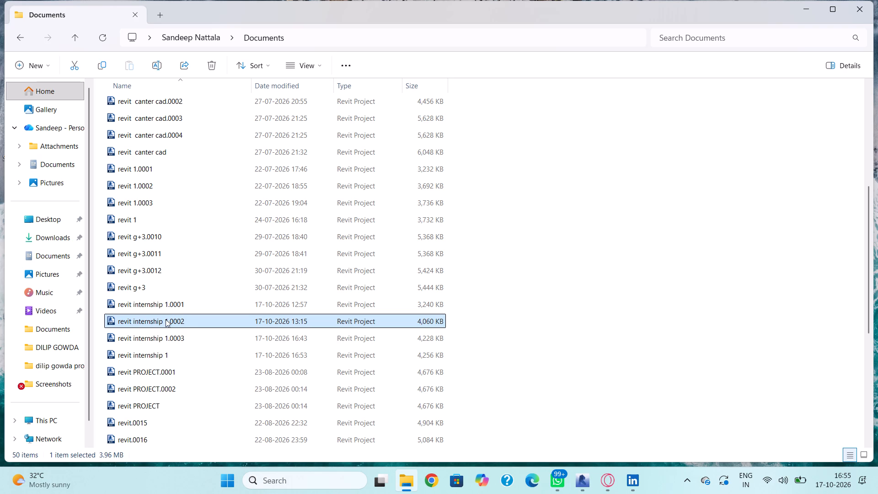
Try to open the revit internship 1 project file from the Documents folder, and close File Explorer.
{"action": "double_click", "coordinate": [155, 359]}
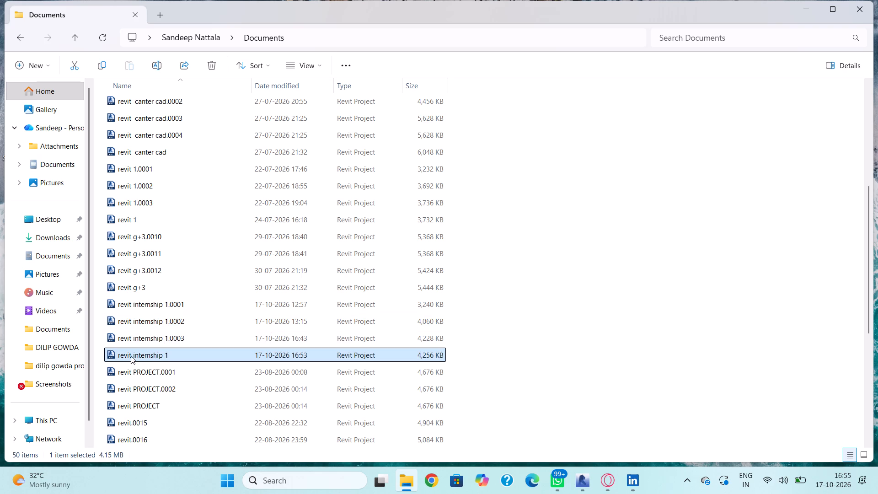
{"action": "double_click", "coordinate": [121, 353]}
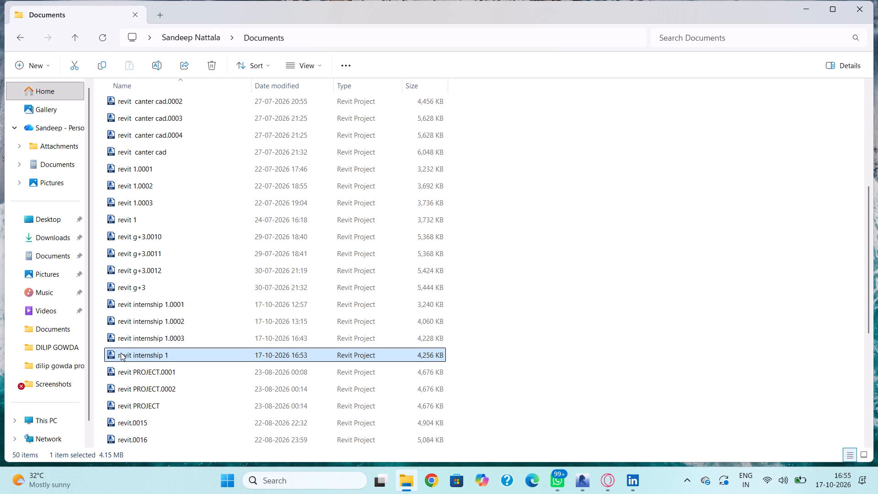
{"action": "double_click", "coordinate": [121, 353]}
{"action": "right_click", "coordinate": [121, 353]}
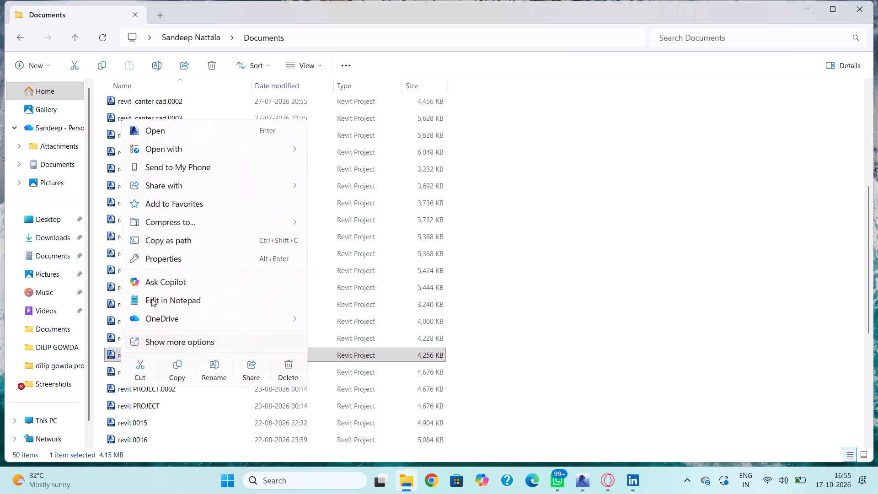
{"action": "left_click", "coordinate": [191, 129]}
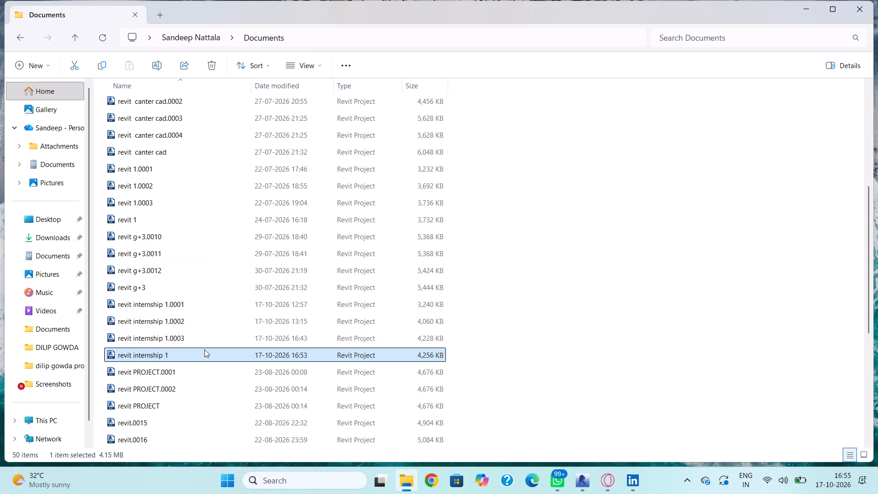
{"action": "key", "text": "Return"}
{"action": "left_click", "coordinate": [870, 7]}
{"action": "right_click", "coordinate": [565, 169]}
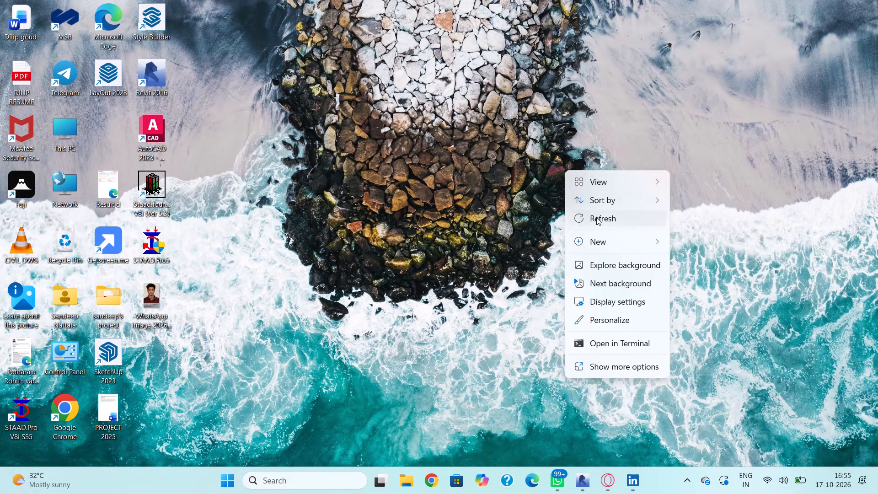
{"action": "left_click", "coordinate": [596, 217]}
Close Revit and reopen the revit internship 1 project from the recent files in File Explorer.
{"action": "left_click", "coordinate": [578, 487]}
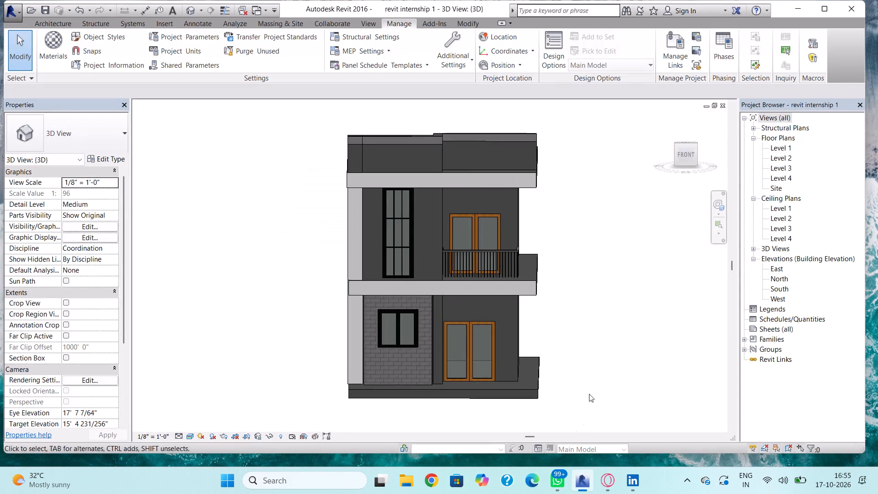
{"action": "left_click", "coordinate": [857, 7]}
{"action": "left_click", "coordinate": [433, 483]}
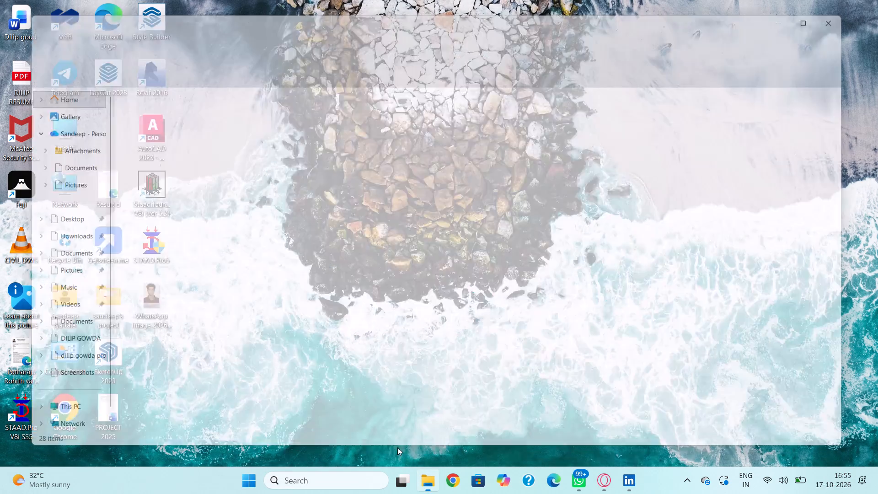
{"action": "left_click", "coordinate": [228, 285]}
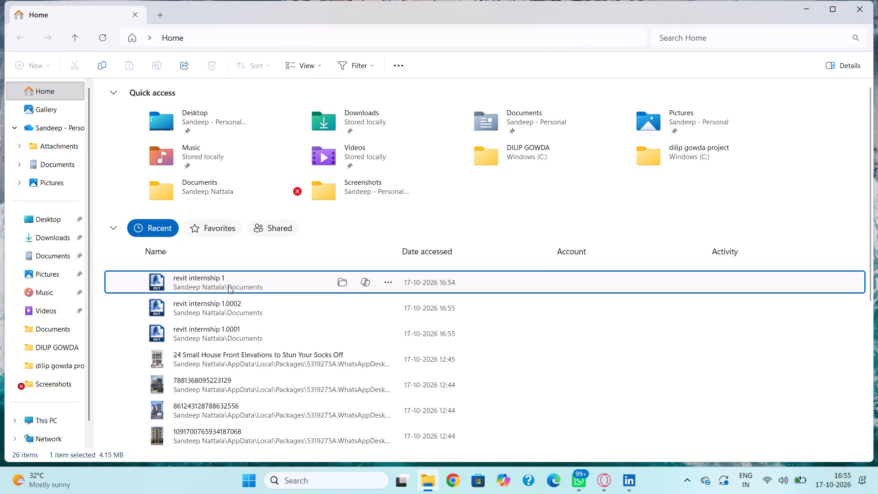
{"action": "double_click", "coordinate": [228, 286]}
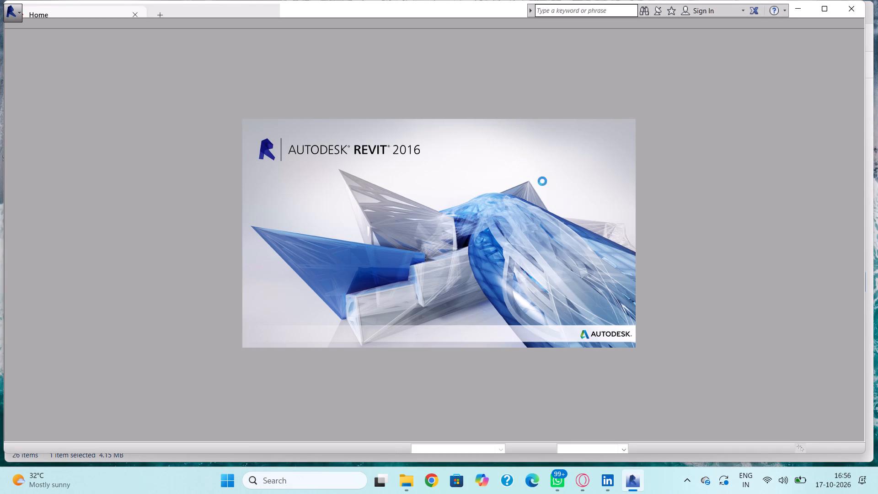
{"action": "left_click", "coordinate": [634, 228]}
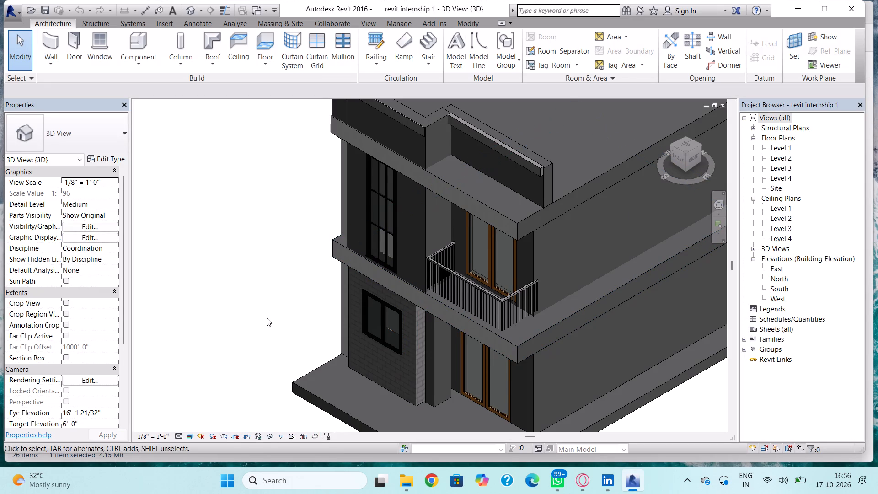
Orbit the 3D view to face the house's front facade, with the whole building in frame.
{"action": "middle_click_drag", "start_coordinate": [268, 322], "coordinate": [313, 313]}
{"action": "scroll", "coordinate": [313, 313], "scroll_direction": "down", "scroll_amount": 1}
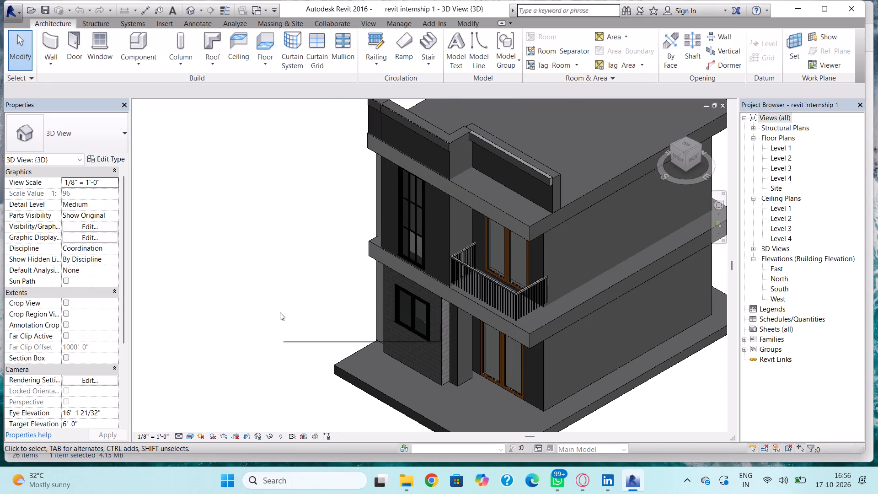
{"action": "right_click_drag", "start_coordinate": [280, 312], "coordinate": [369, 235], "text": "shift"}
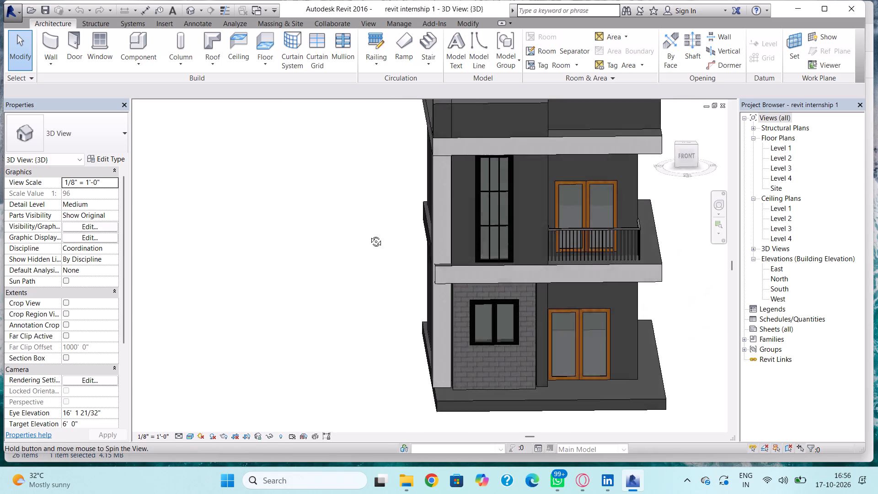
{"action": "right_click_drag", "start_coordinate": [369, 235], "coordinate": [370, 231], "text": "shift"}
{"action": "scroll", "coordinate": [414, 265], "scroll_direction": "down", "scroll_amount": 2}
{"action": "middle_click_drag", "start_coordinate": [420, 270], "coordinate": [321, 289]}
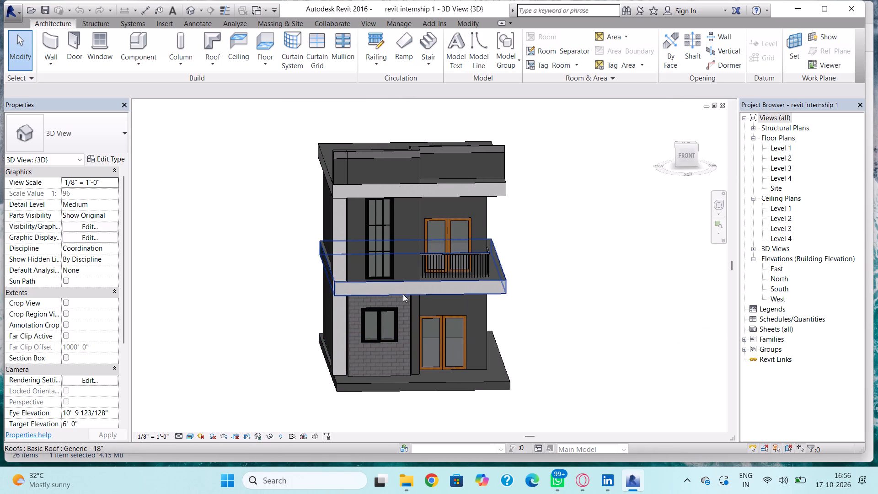
{"action": "middle_click_drag", "start_coordinate": [385, 339], "coordinate": [385, 325]}
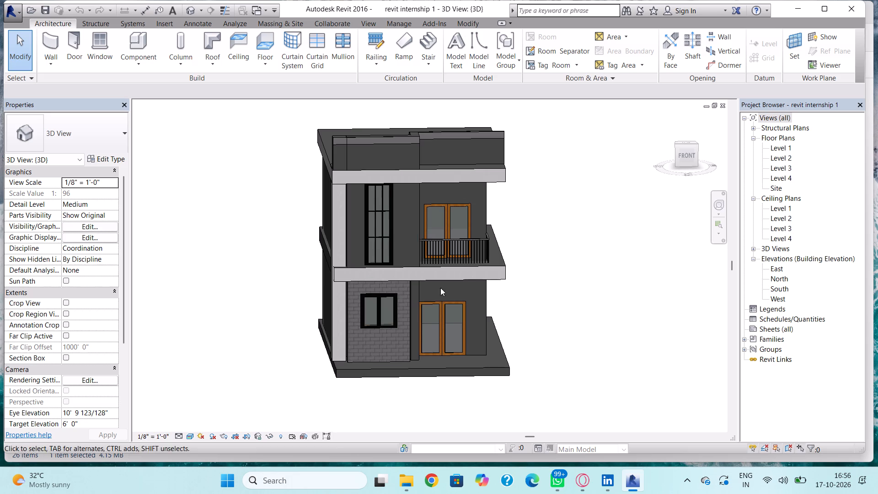
Save the project with Save As under the name revit internship 1 in Documents, as Project Files (*.rvt).
{"action": "left_click", "coordinate": [13, 4]}
{"action": "left_click", "coordinate": [59, 156]}
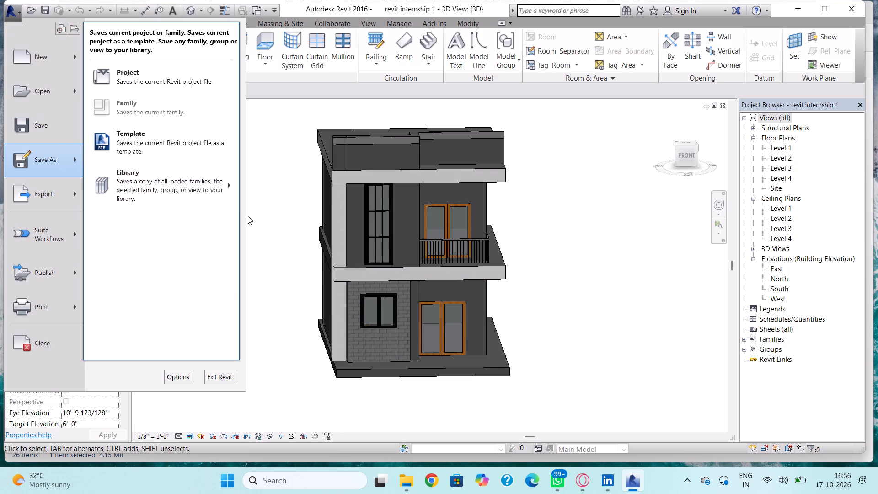
{"action": "left_click", "coordinate": [158, 85]}
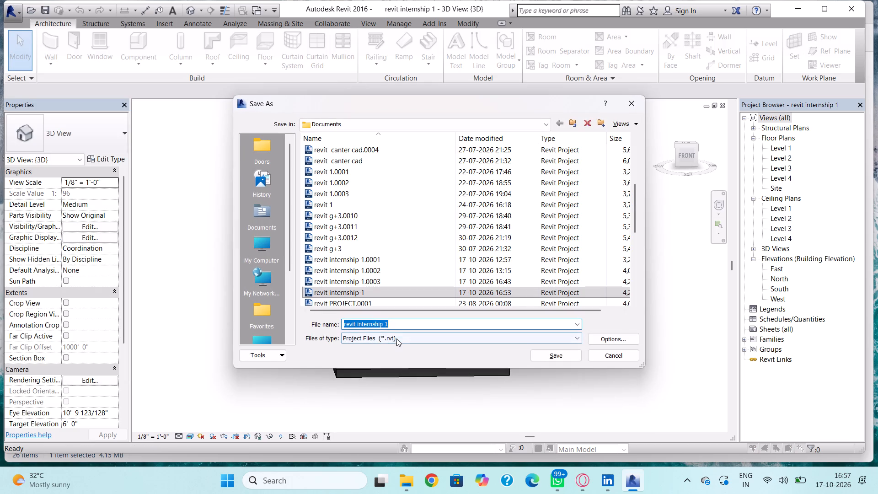
{"action": "left_click", "coordinate": [396, 338]}
{"action": "left_click", "coordinate": [396, 338]}
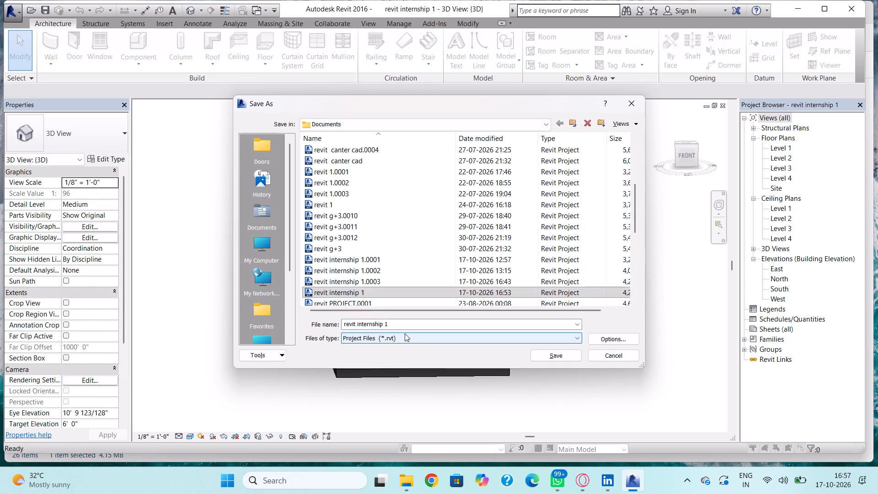
{"action": "left_click", "coordinate": [387, 337]}
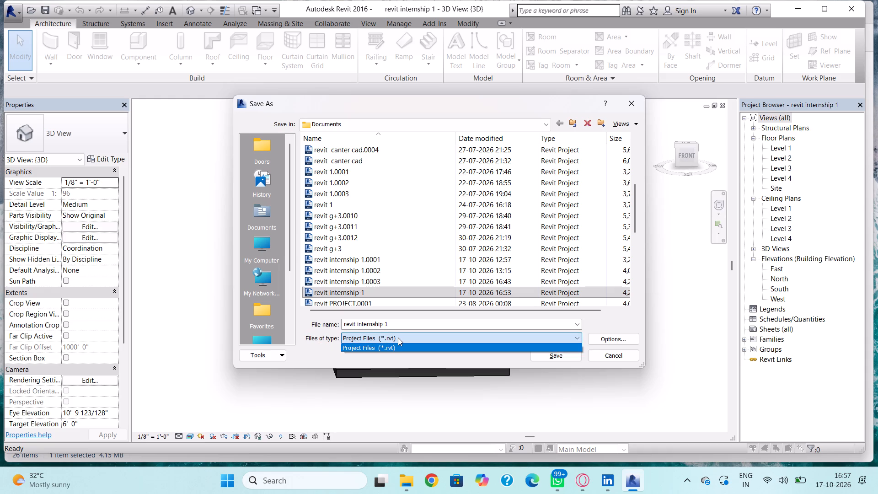
{"action": "left_click", "coordinate": [403, 334]}
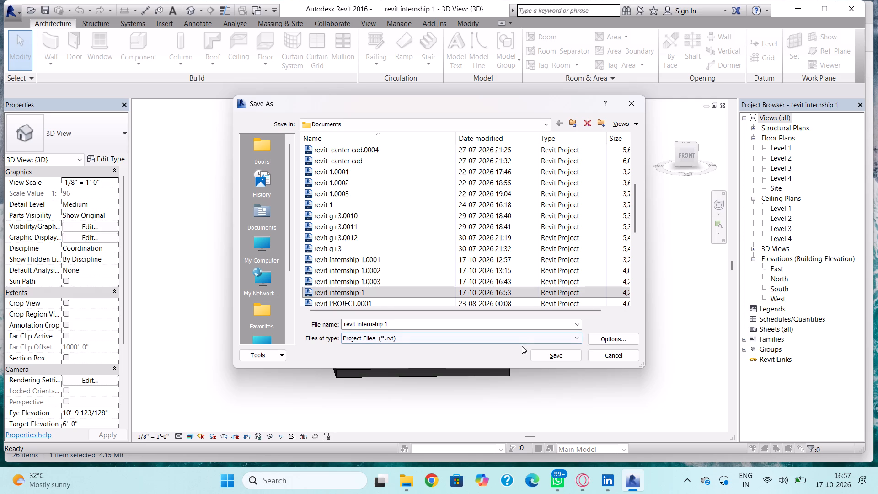
{"action": "left_click", "coordinate": [548, 355]}
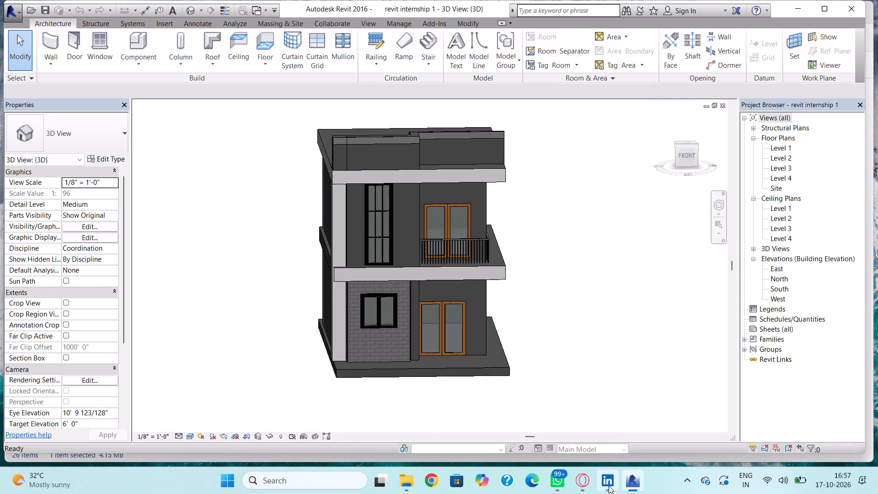
Minimize the open Revit and File Explorer windows and launch the Fuji app from the desktop.
{"action": "left_click", "coordinate": [803, 6]}
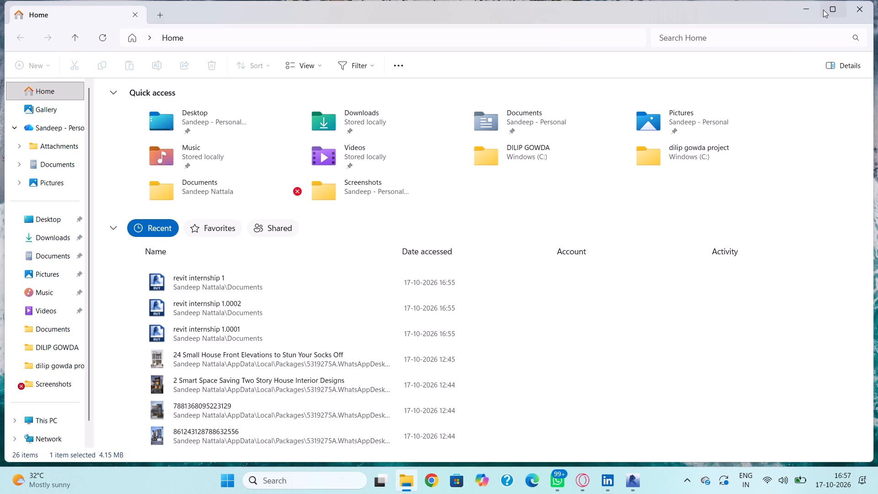
{"action": "left_click", "coordinate": [814, 13]}
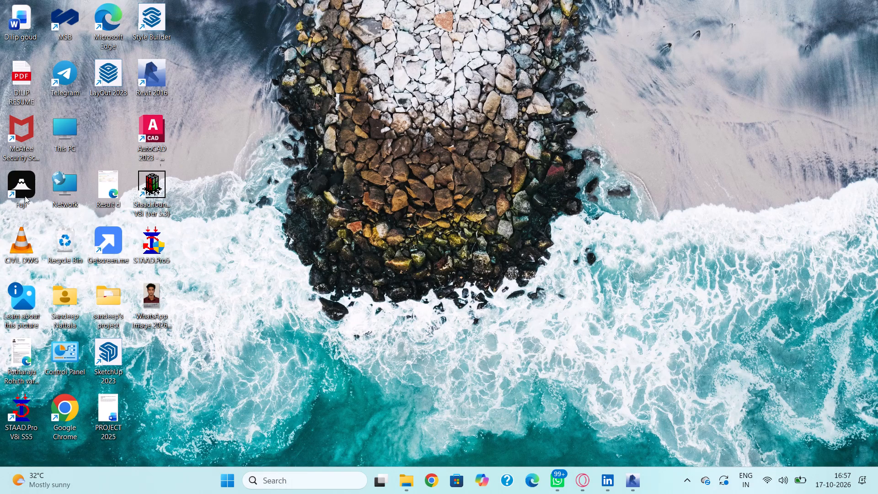
{"action": "double_click", "coordinate": [25, 195]}
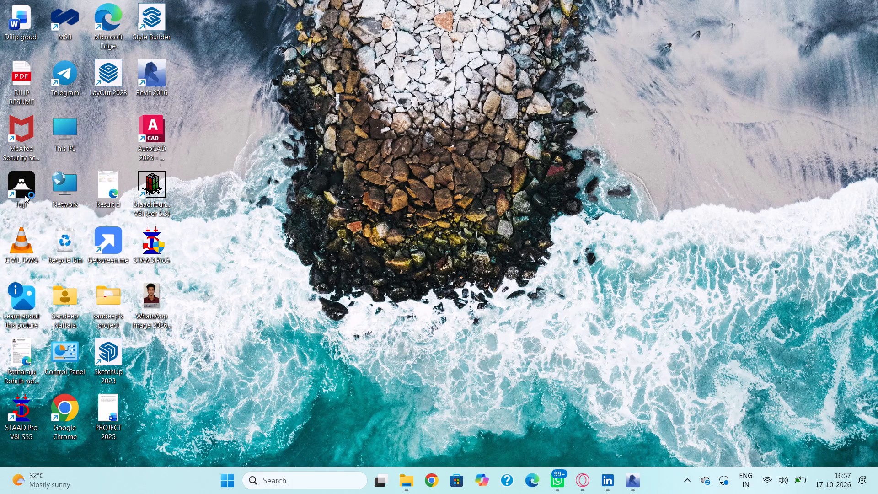